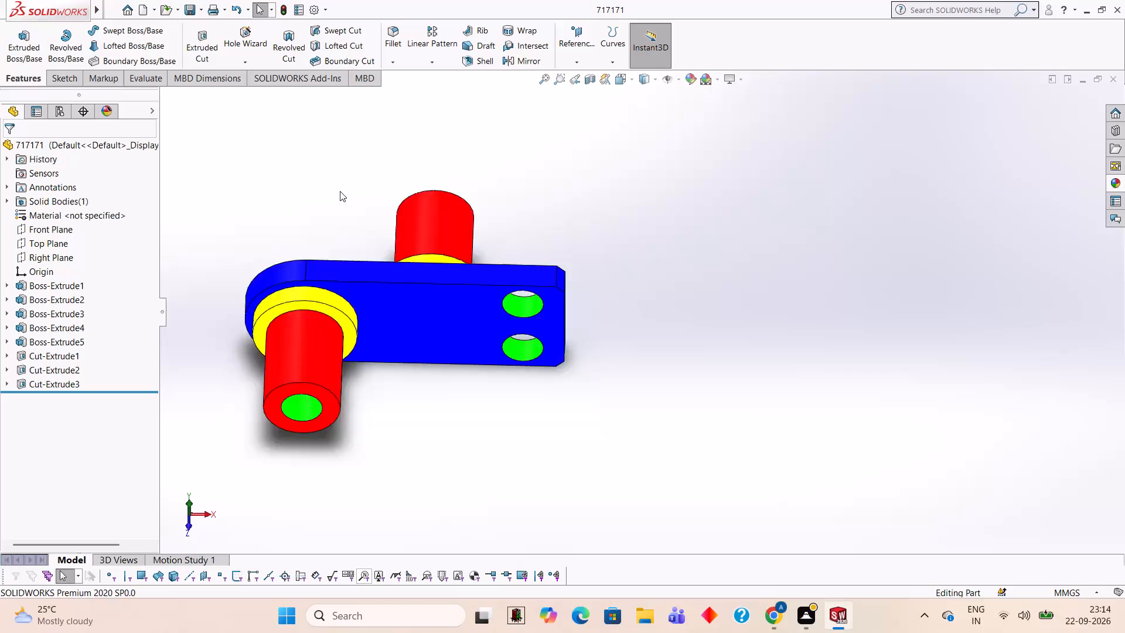
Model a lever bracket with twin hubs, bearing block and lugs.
Close the open 717171 part and create a new part document.
{"action": "scroll", "coordinate": [340, 191], "scroll_direction": "down", "scroll_amount": 3}
{"action": "scroll", "coordinate": [456, 235], "scroll_direction": "up", "scroll_amount": 2}
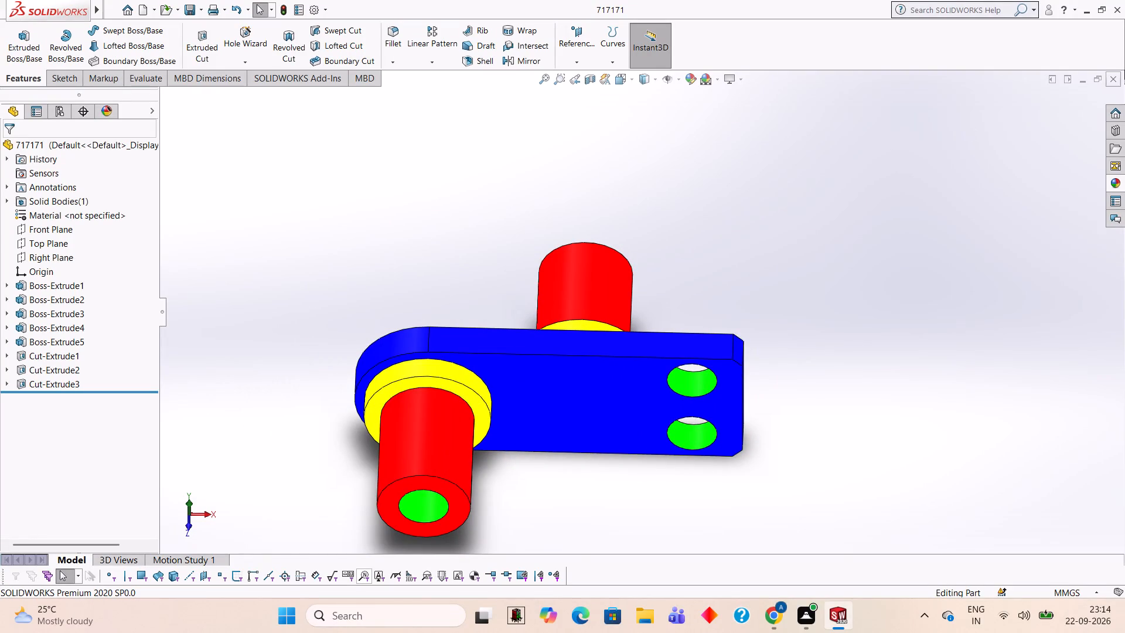
{"action": "left_click", "coordinate": [1116, 75]}
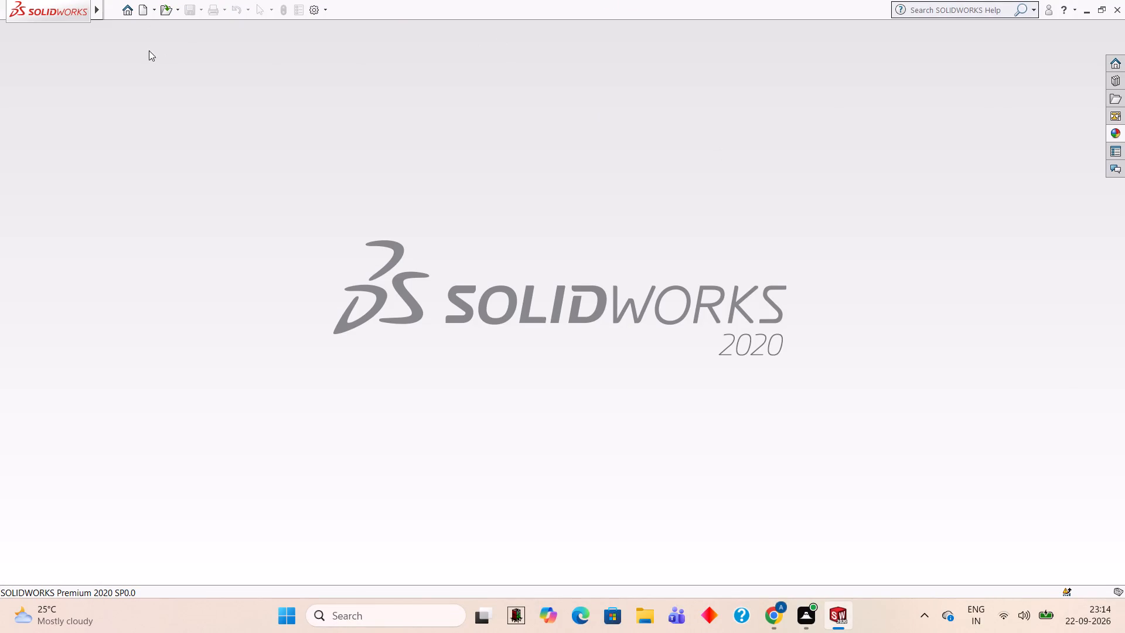
{"action": "left_click", "coordinate": [142, 8]}
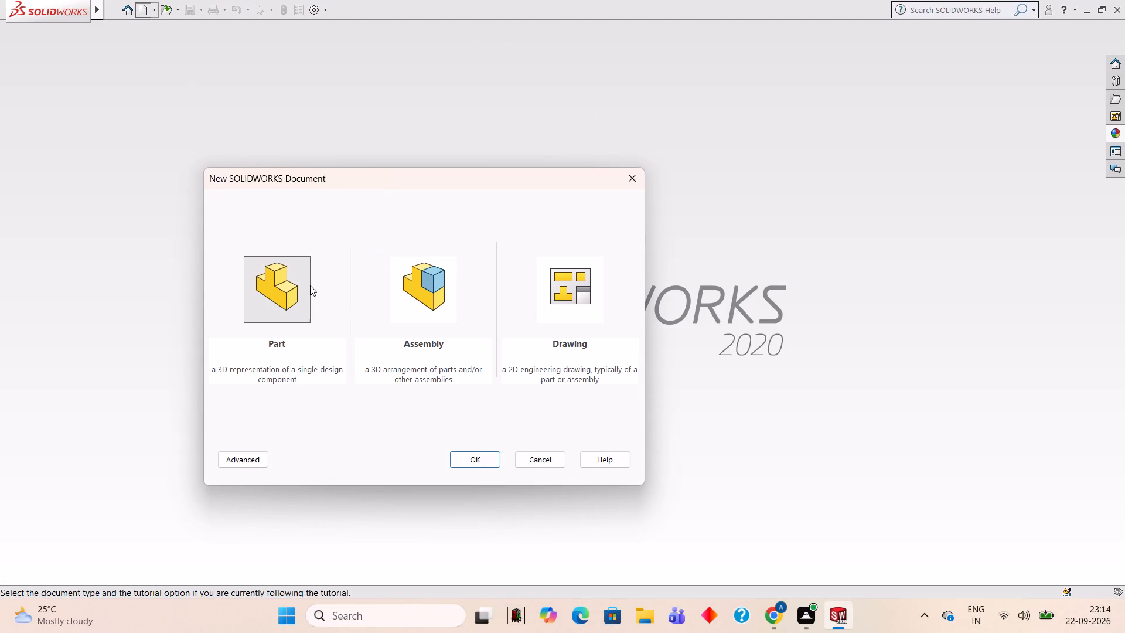
{"action": "left_click", "coordinate": [310, 285]}
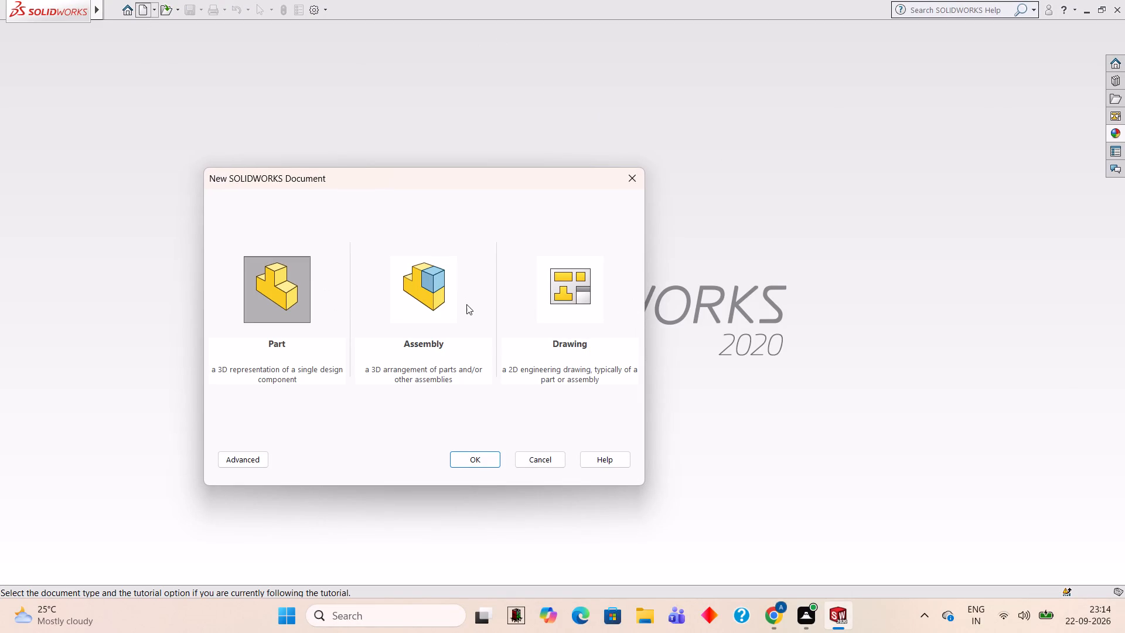
{"action": "left_click", "coordinate": [292, 292]}
{"action": "left_click", "coordinate": [470, 458]}
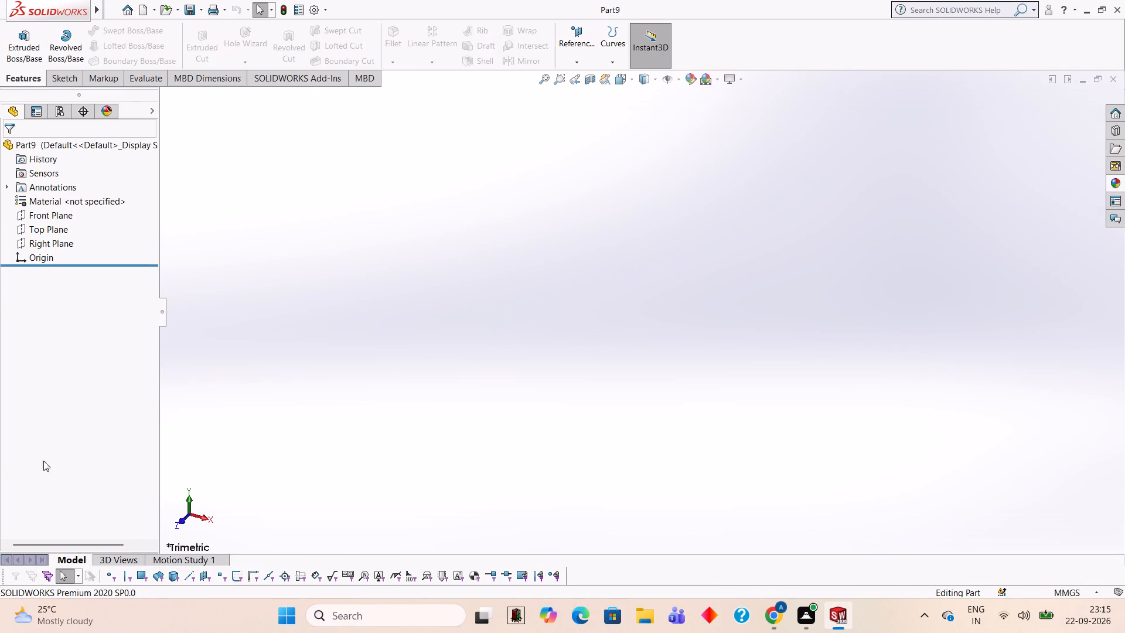
Start a sketch on the Front Plane of the new part.
{"action": "left_click", "coordinate": [63, 210]}
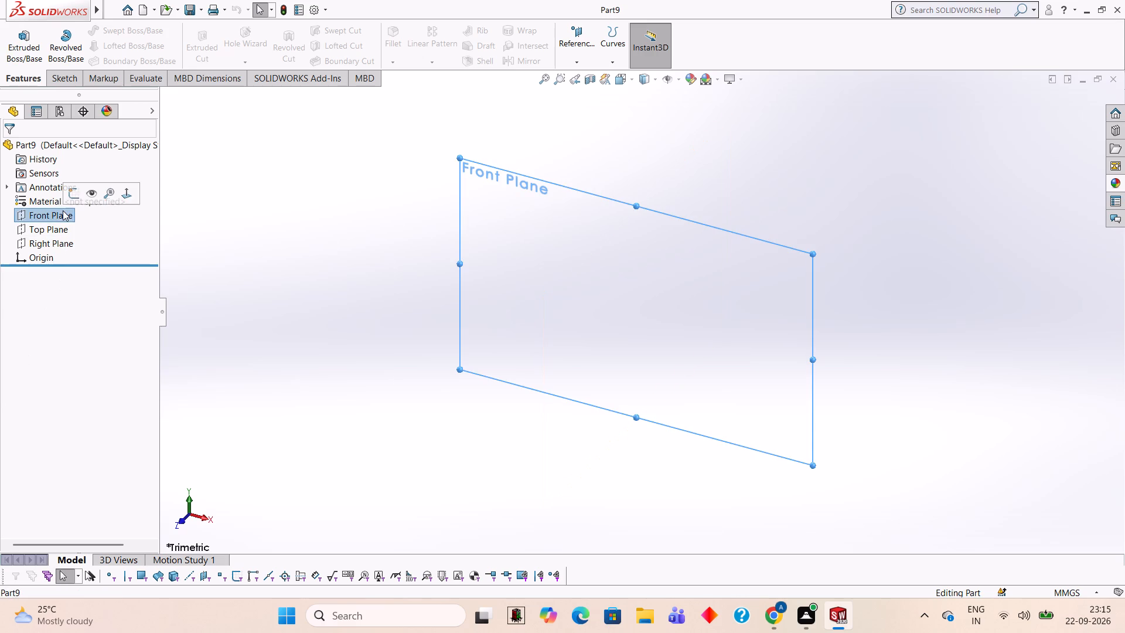
{"action": "left_click", "coordinate": [77, 188]}
{"action": "left_click", "coordinate": [479, 295]}
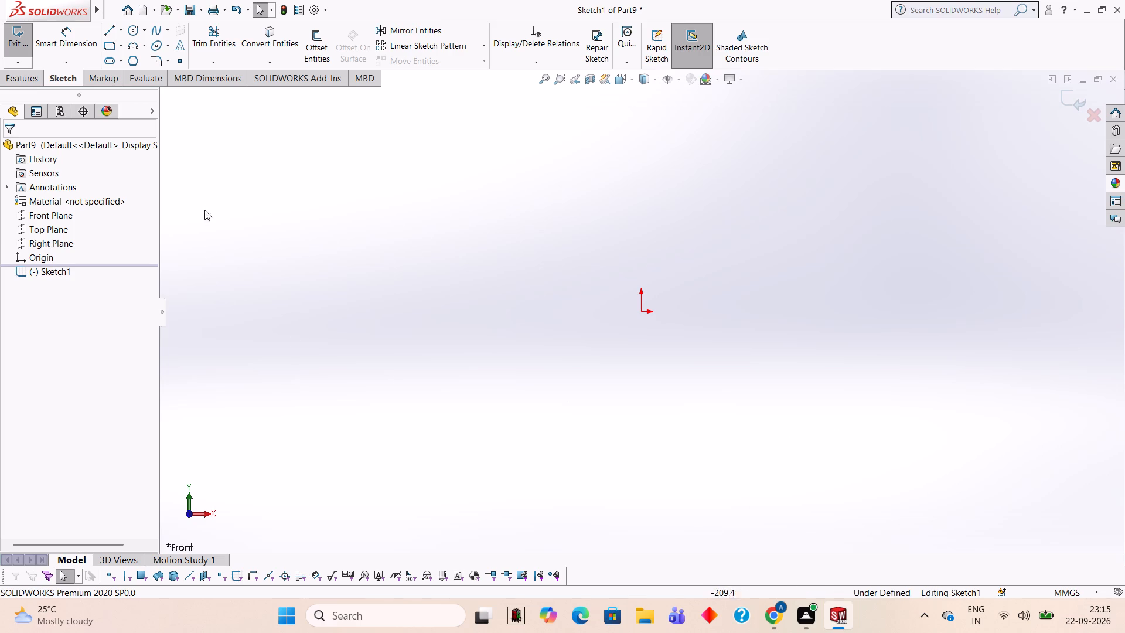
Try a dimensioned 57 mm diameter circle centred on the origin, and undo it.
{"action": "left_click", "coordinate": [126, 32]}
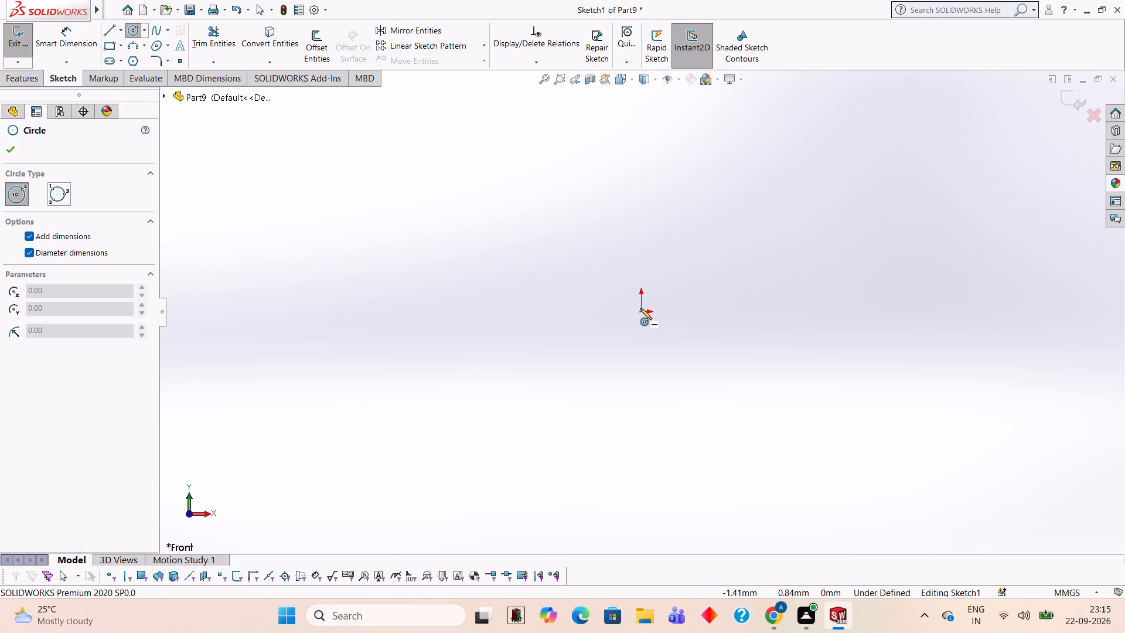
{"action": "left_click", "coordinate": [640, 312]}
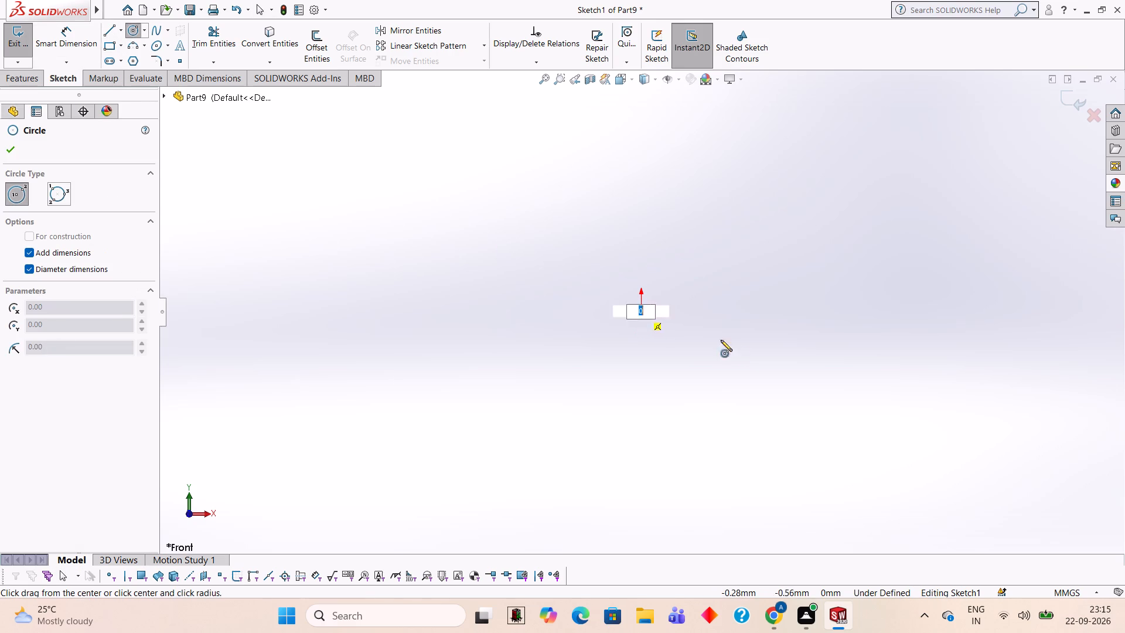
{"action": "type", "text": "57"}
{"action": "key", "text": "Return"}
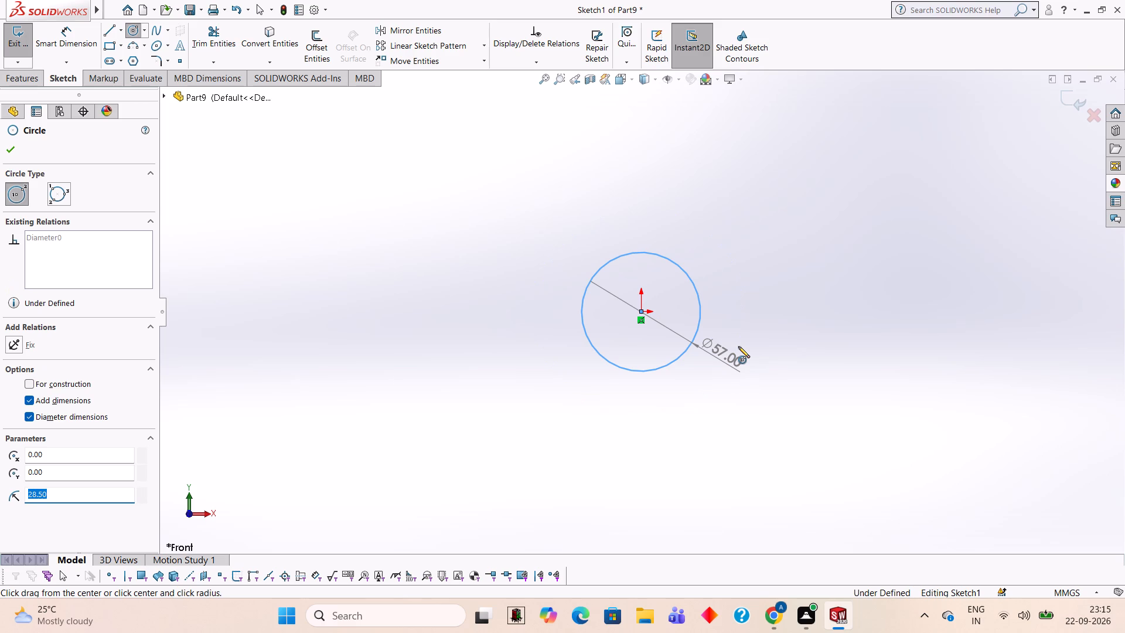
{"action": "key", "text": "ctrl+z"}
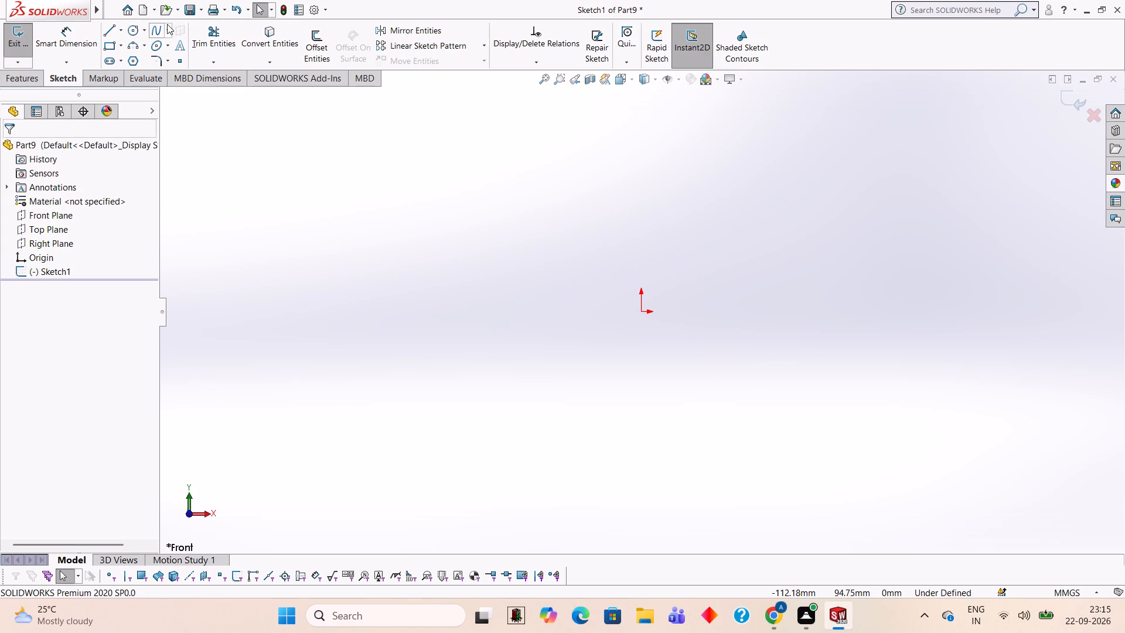
Sketch a circle of 57 mm radius centred on the origin, with automatic and diameter dimensions turned off.
{"action": "left_click", "coordinate": [131, 29]}
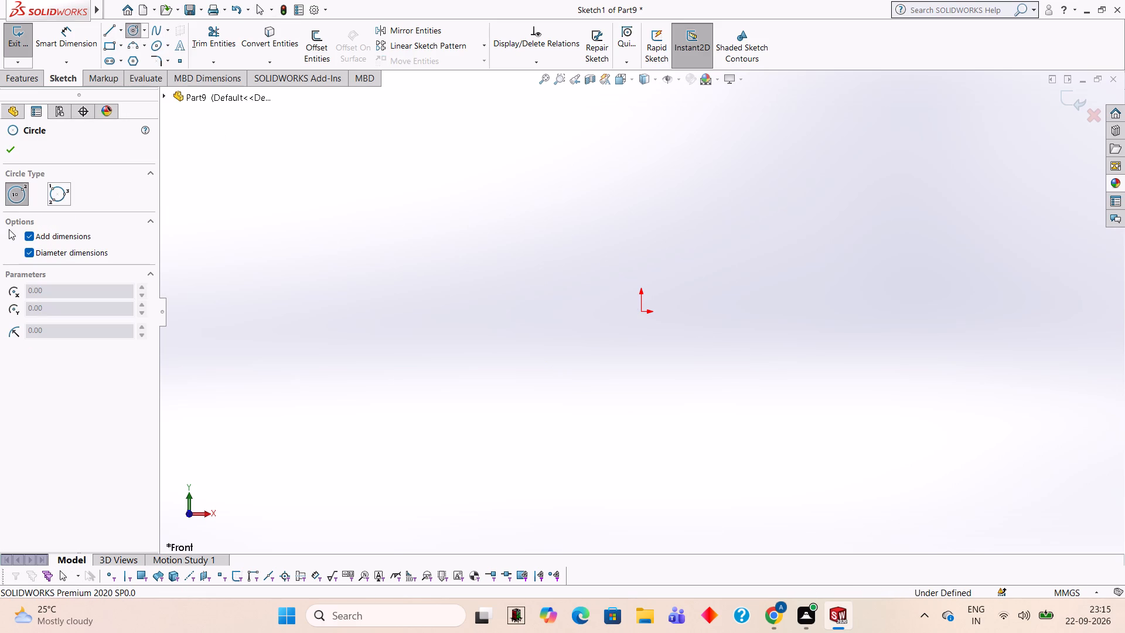
{"action": "left_click", "coordinate": [28, 234]}
{"action": "left_click", "coordinate": [28, 249]}
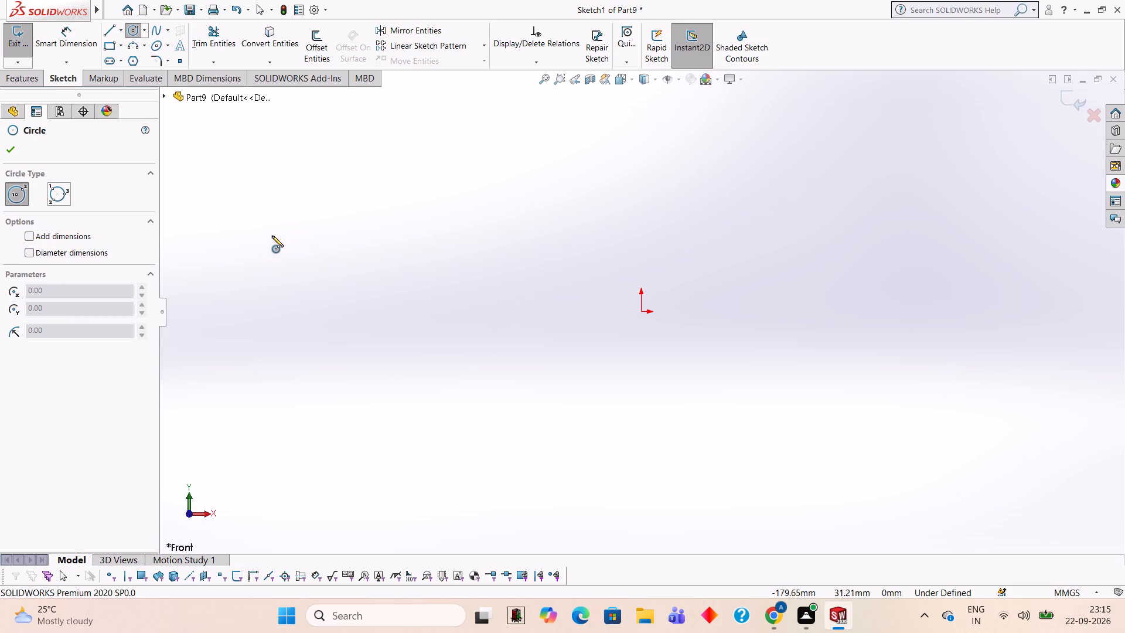
{"action": "left_click", "coordinate": [641, 311]}
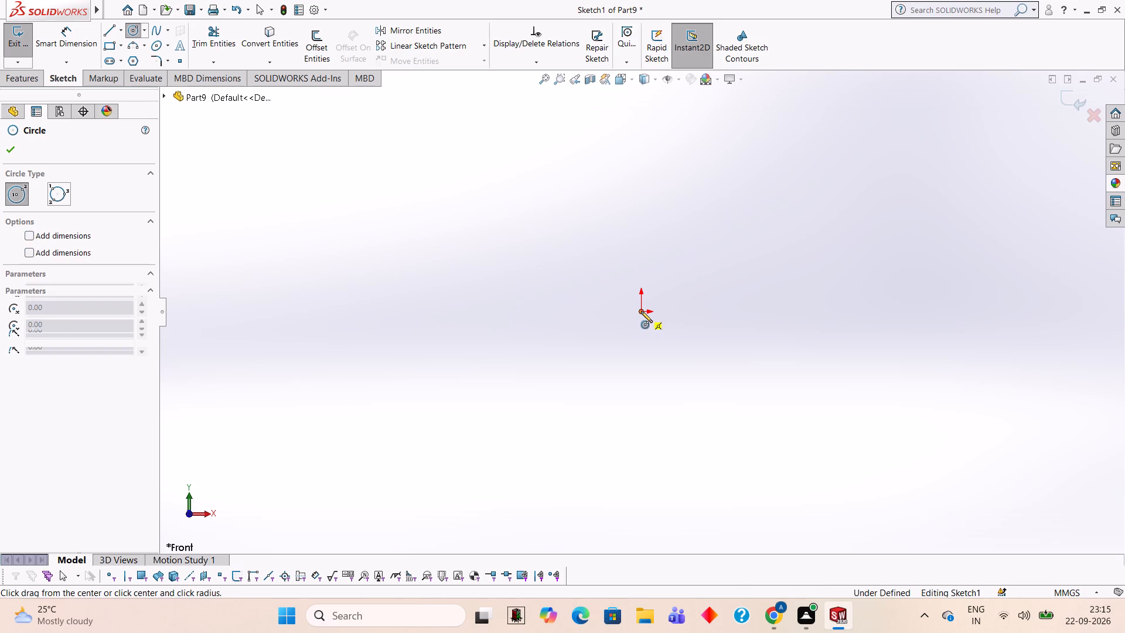
{"action": "type", "text": "57"}
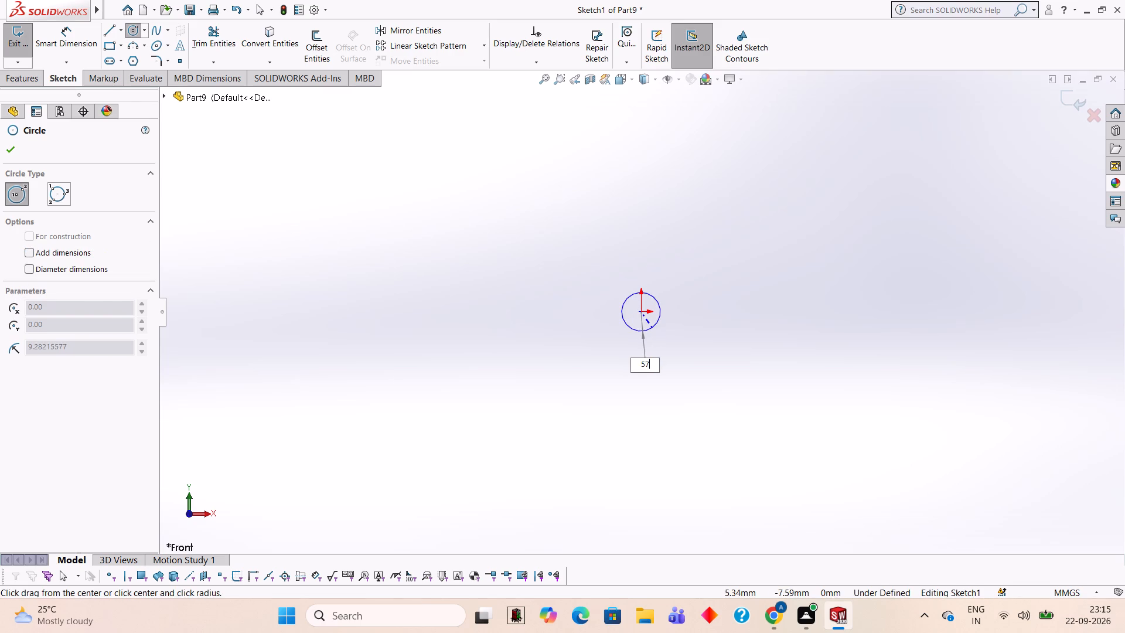
{"action": "key", "text": "Return"}
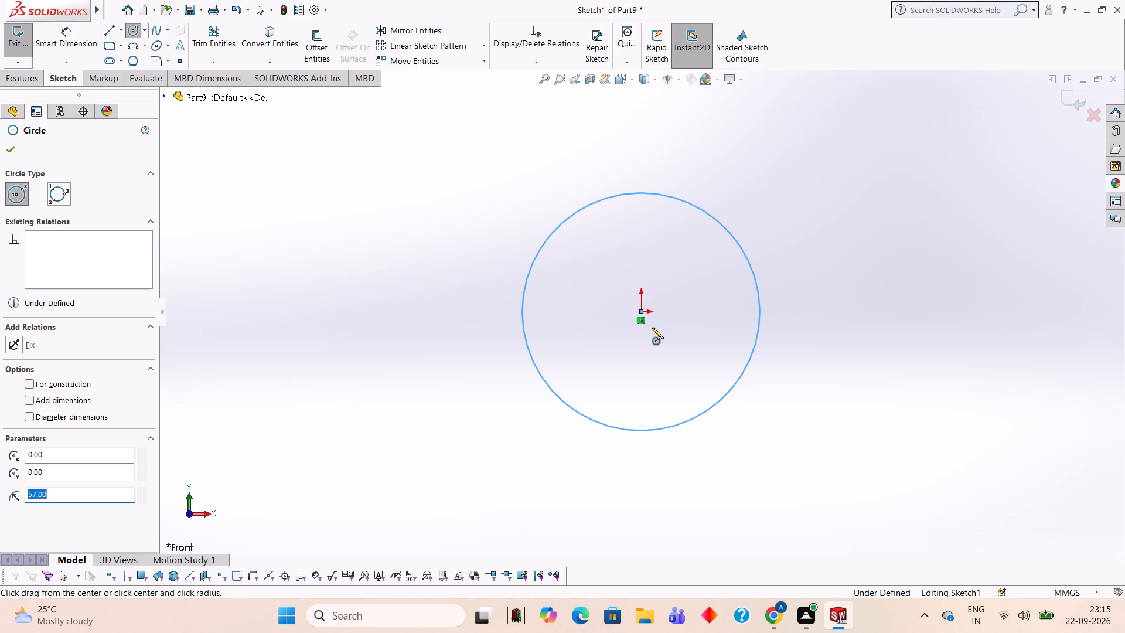
{"action": "scroll", "coordinate": [379, 304], "scroll_direction": "down", "scroll_amount": 2}
{"action": "scroll", "coordinate": [379, 304], "scroll_direction": "up", "scroll_amount": 2}
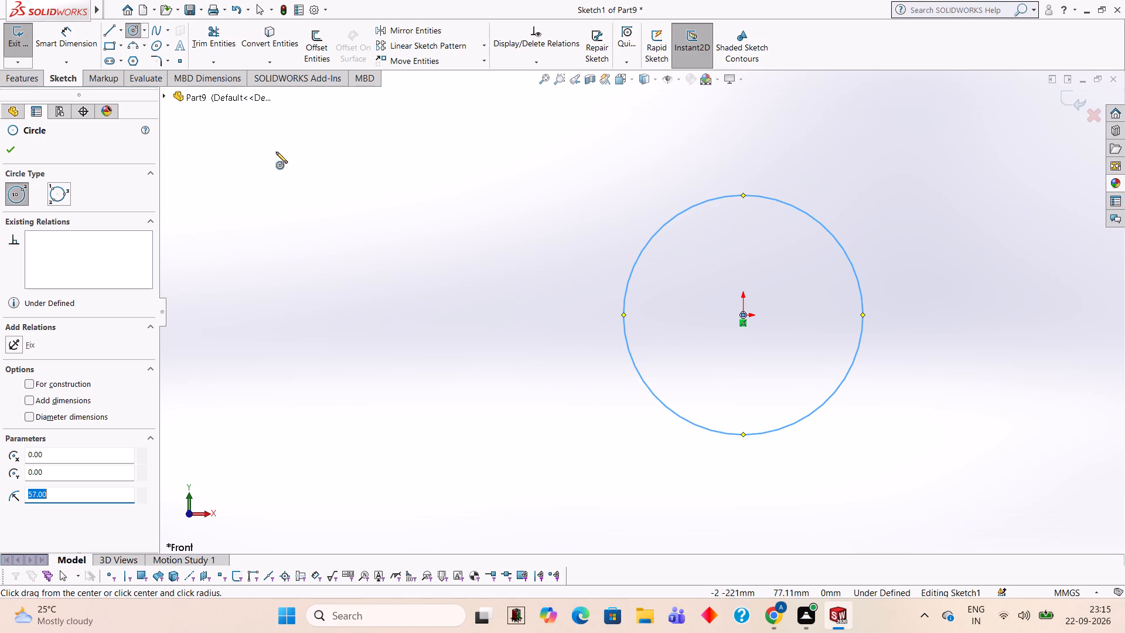
Draw a 100 mm horizontal line from the origin in the negative X direction.
{"action": "left_click", "coordinate": [107, 31]}
{"action": "left_click", "coordinate": [743, 316]}
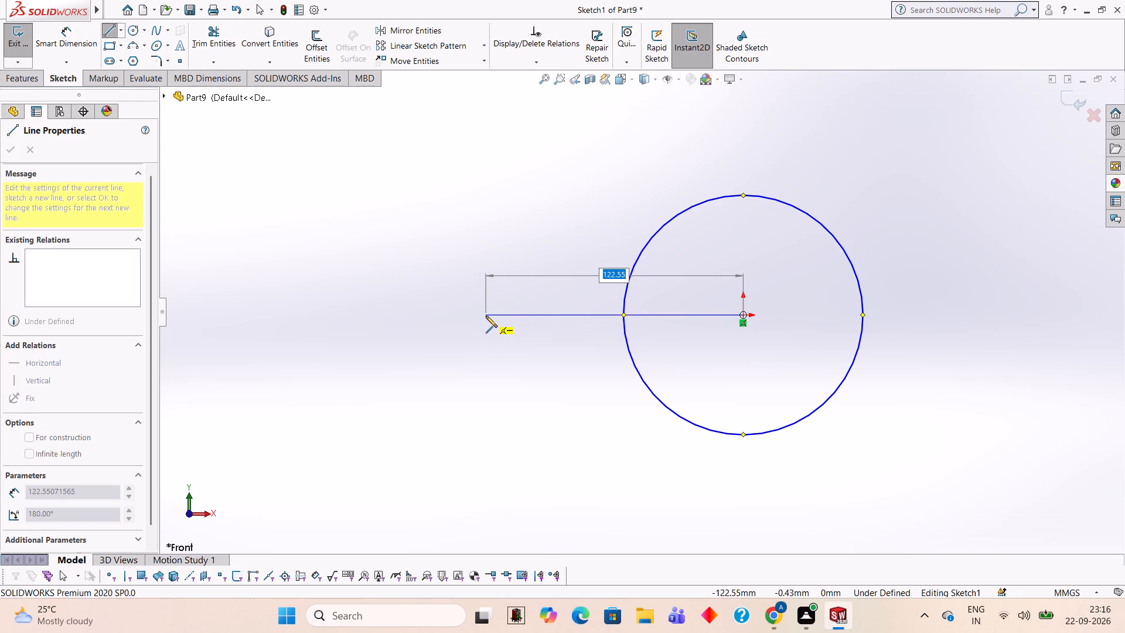
{"action": "type", "text": "100"}
{"action": "key", "text": "Return"}
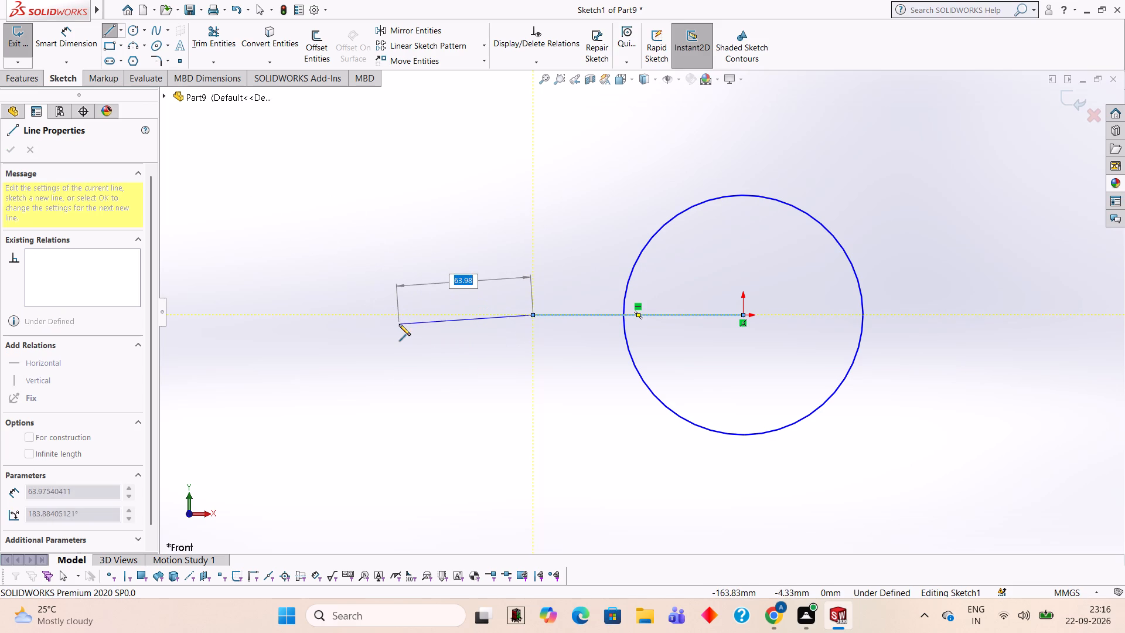
{"action": "key", "text": "Escape"}
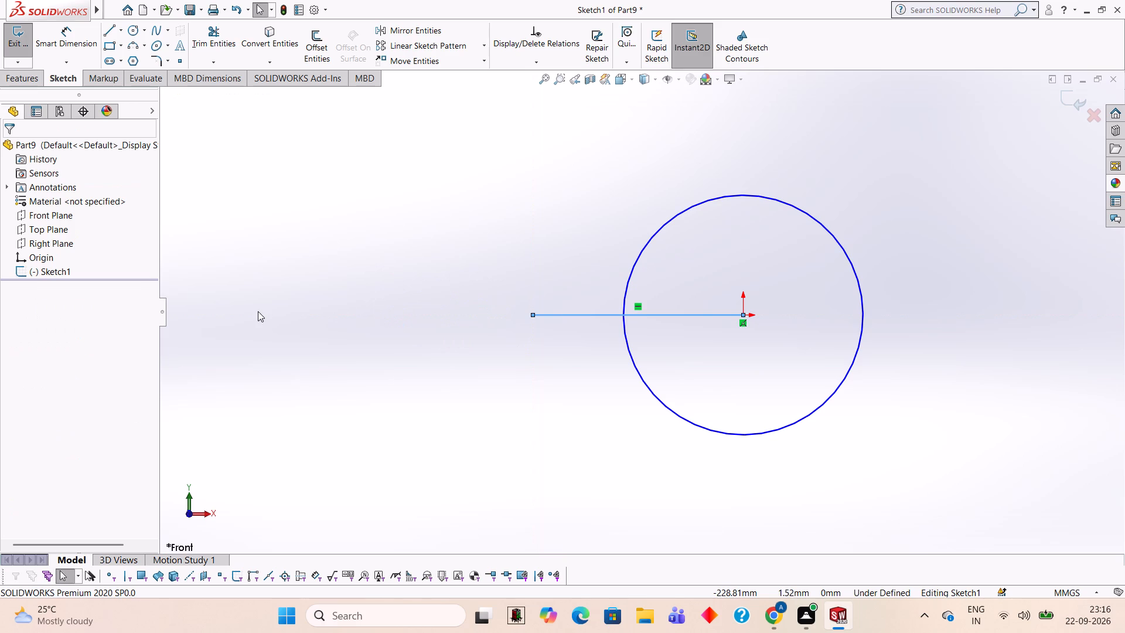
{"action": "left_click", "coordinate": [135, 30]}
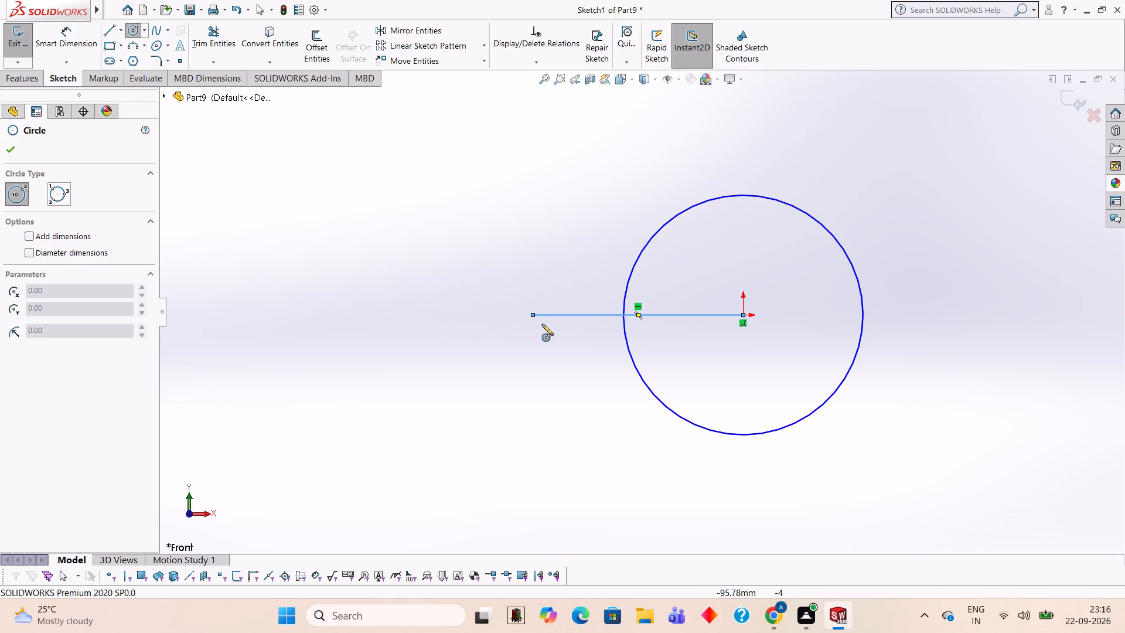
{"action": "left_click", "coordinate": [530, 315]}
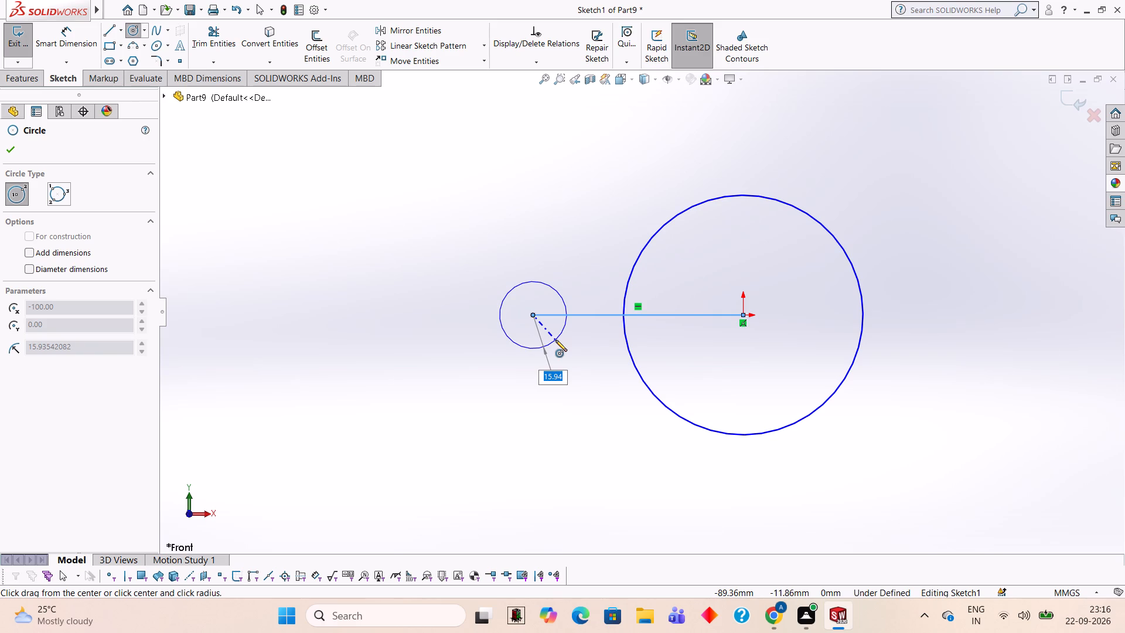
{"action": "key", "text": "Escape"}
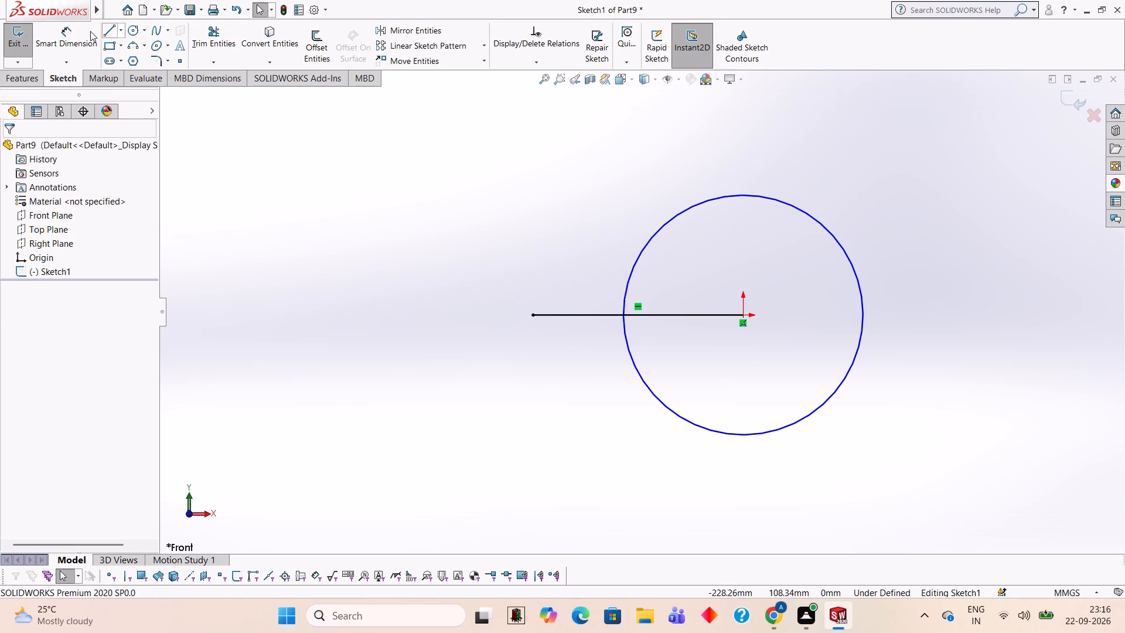
Sketch a 54 mm diameter circle centred on the horizontal line's free end, with automatic and diameter dimensions turned on.
{"action": "left_click", "coordinate": [130, 33]}
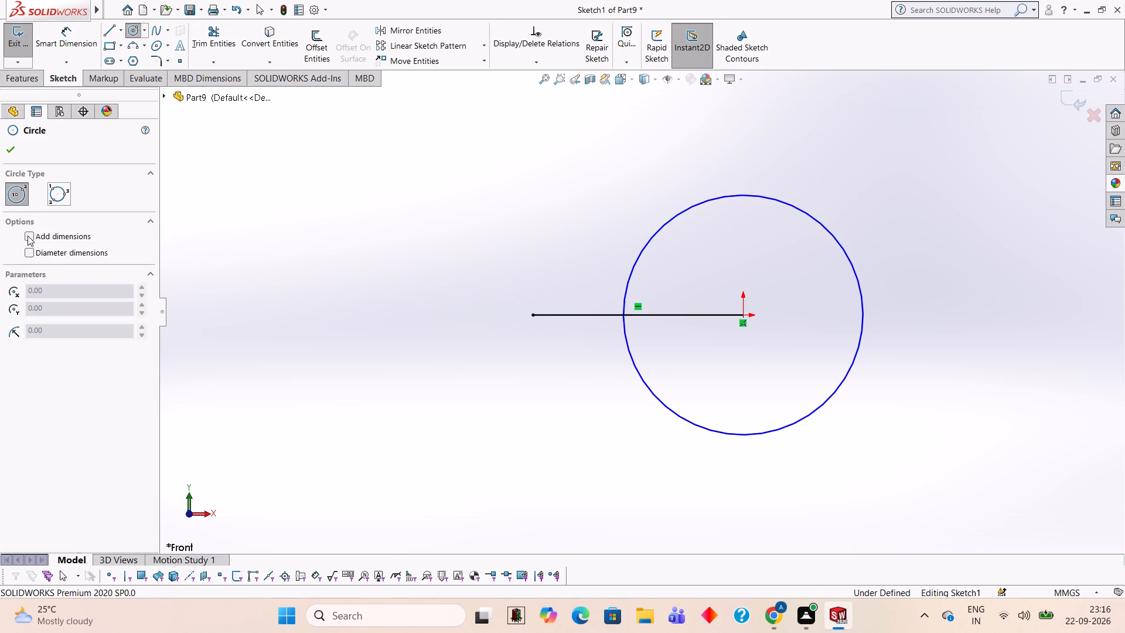
{"action": "left_click", "coordinate": [28, 236]}
{"action": "left_click", "coordinate": [28, 252]}
{"action": "left_click", "coordinate": [531, 312]}
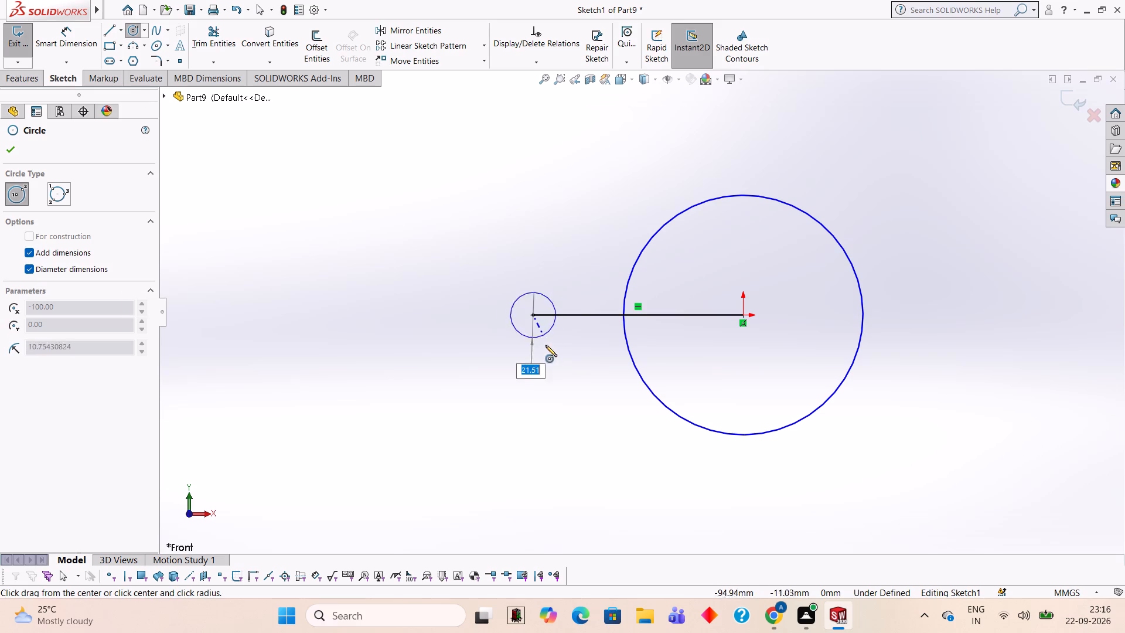
{"action": "type", "text": "54"}
{"action": "key", "text": "Return"}
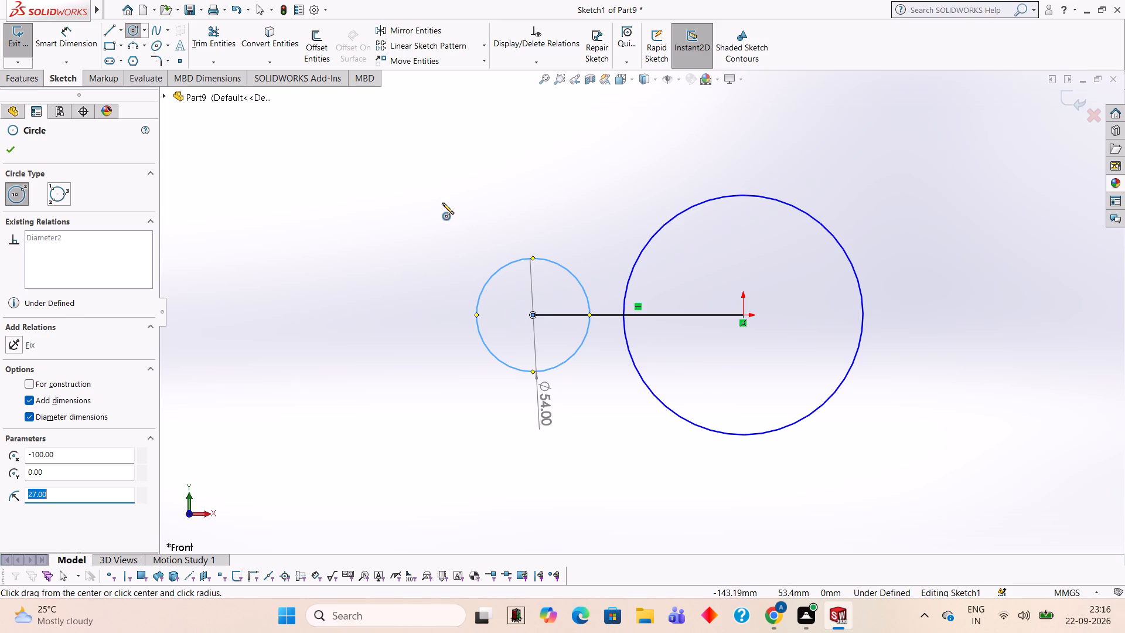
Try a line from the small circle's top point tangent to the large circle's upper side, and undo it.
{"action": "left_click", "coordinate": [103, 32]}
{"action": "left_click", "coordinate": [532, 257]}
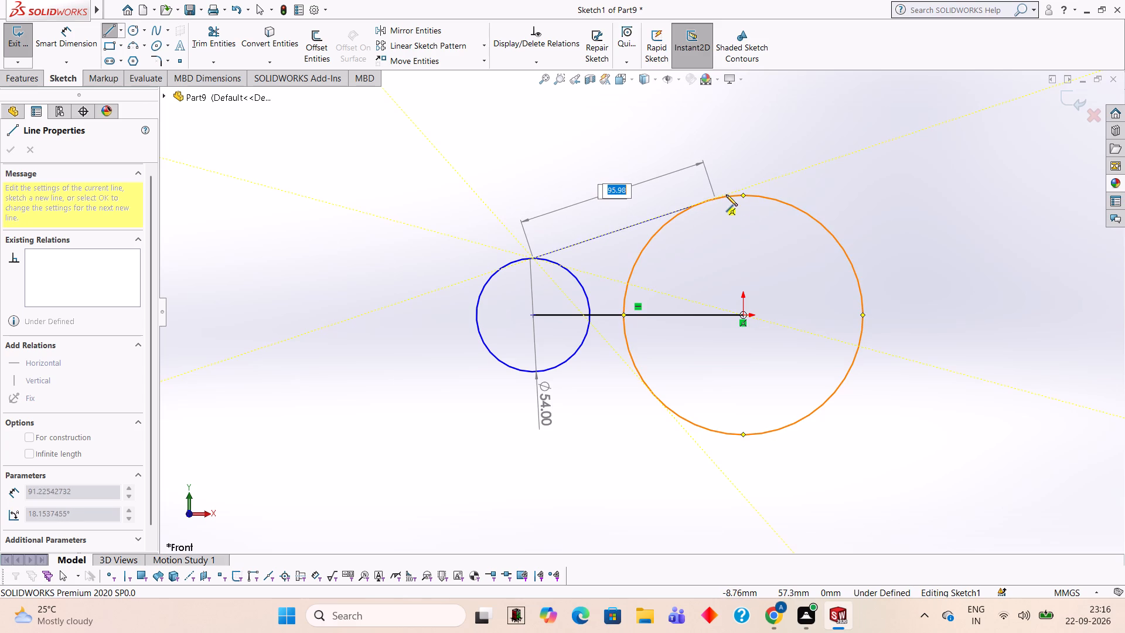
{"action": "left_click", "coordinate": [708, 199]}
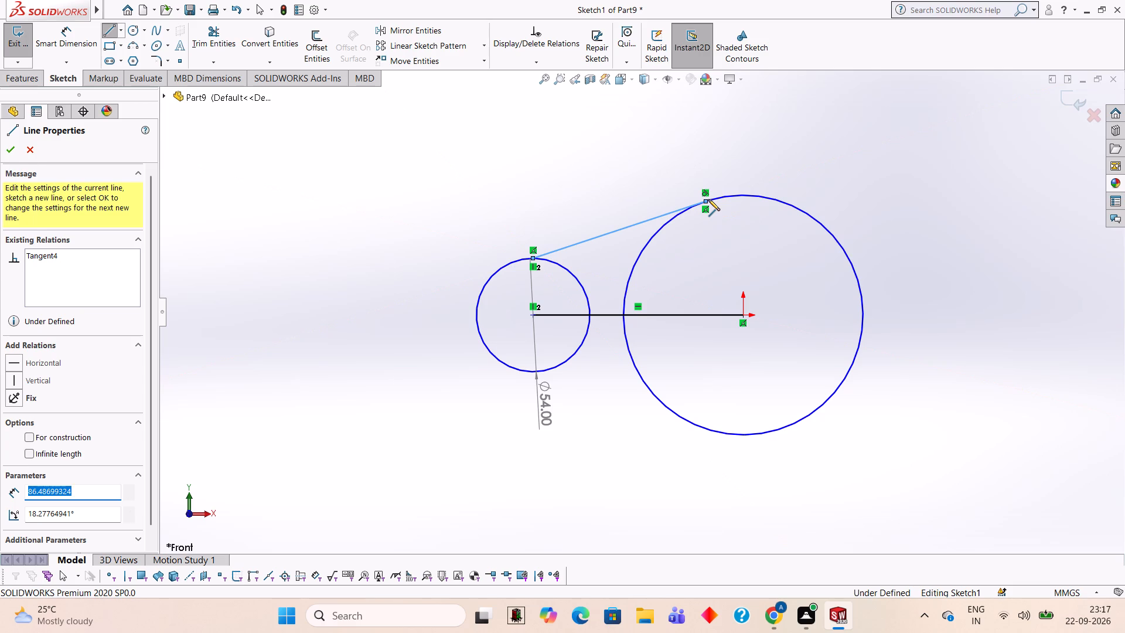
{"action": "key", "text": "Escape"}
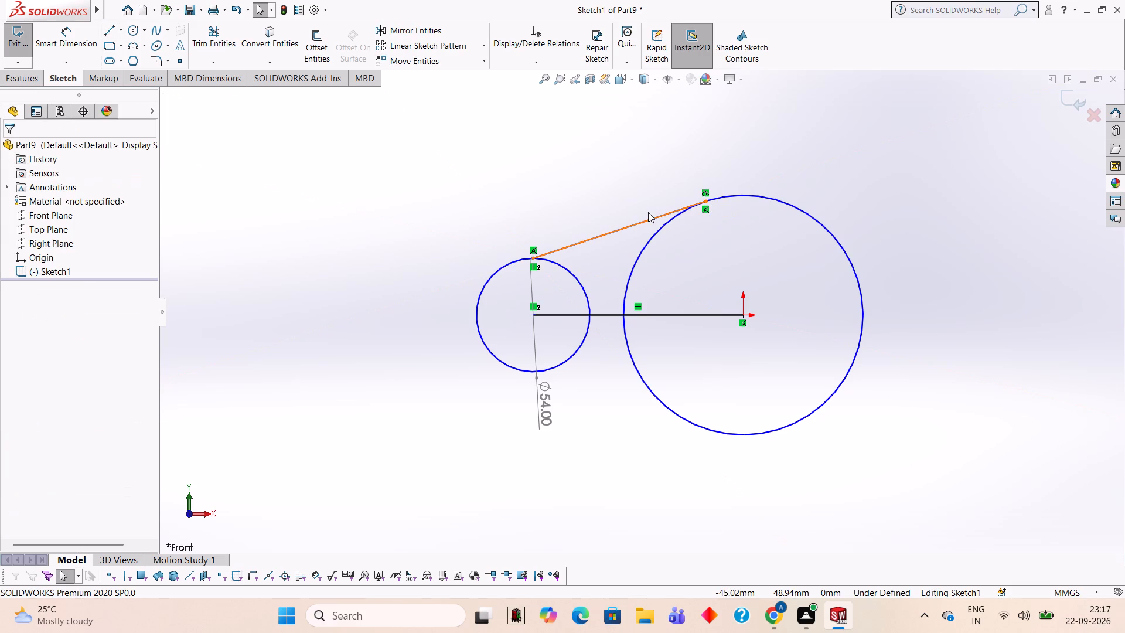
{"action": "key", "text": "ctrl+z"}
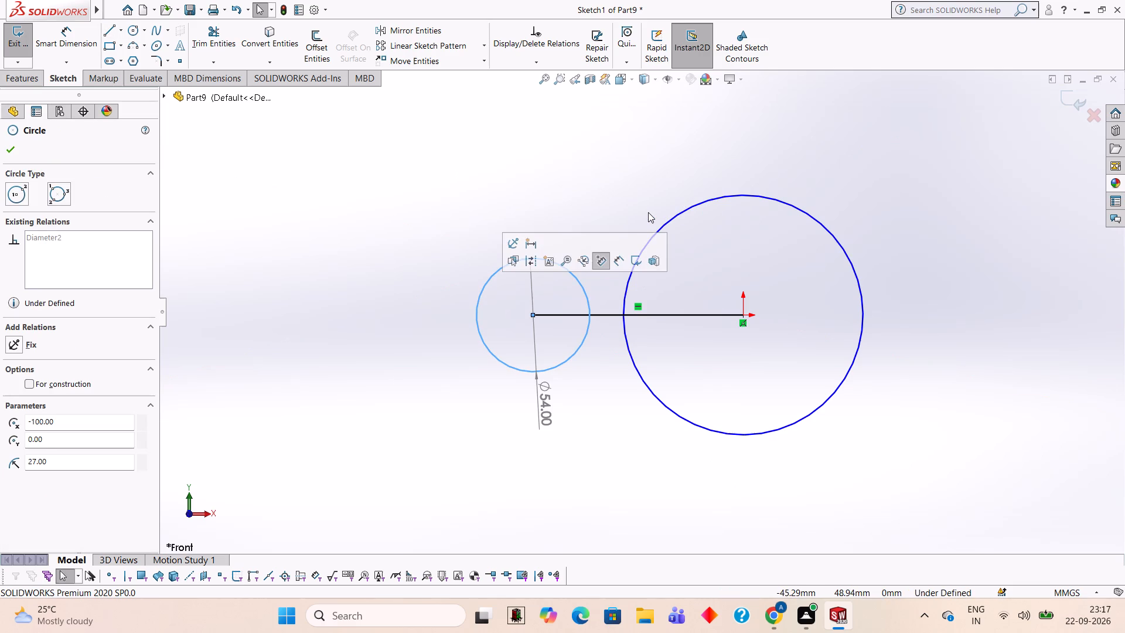
Draw a line about 95 mm long joining the upper sides of the small and large circles, tangent to both.
{"action": "left_click", "coordinate": [105, 30]}
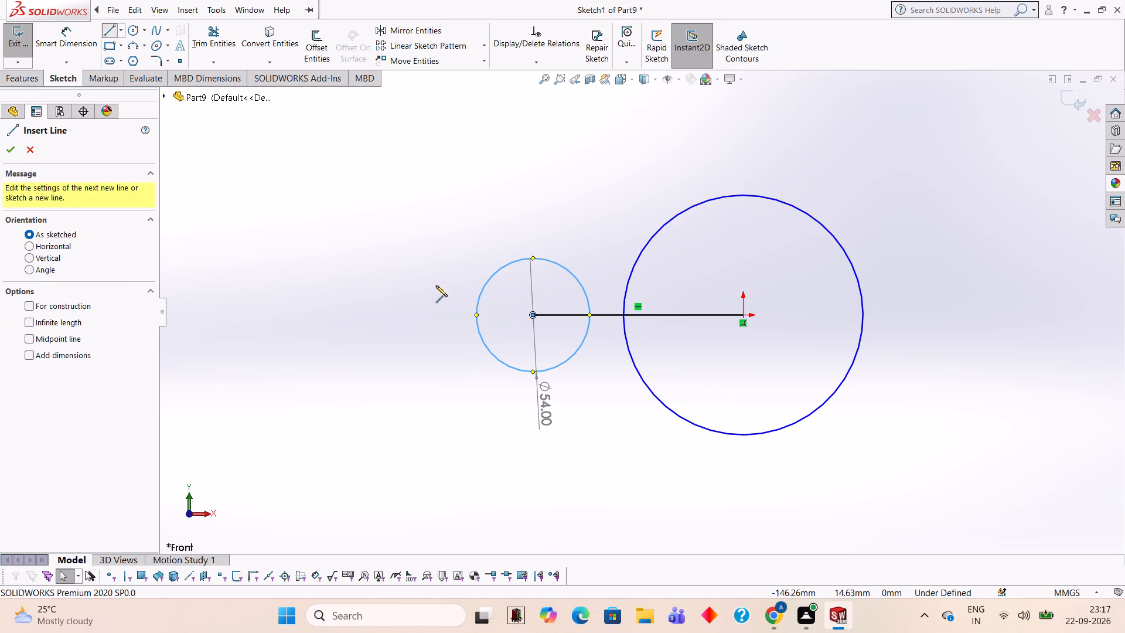
{"action": "left_click", "coordinate": [513, 260]}
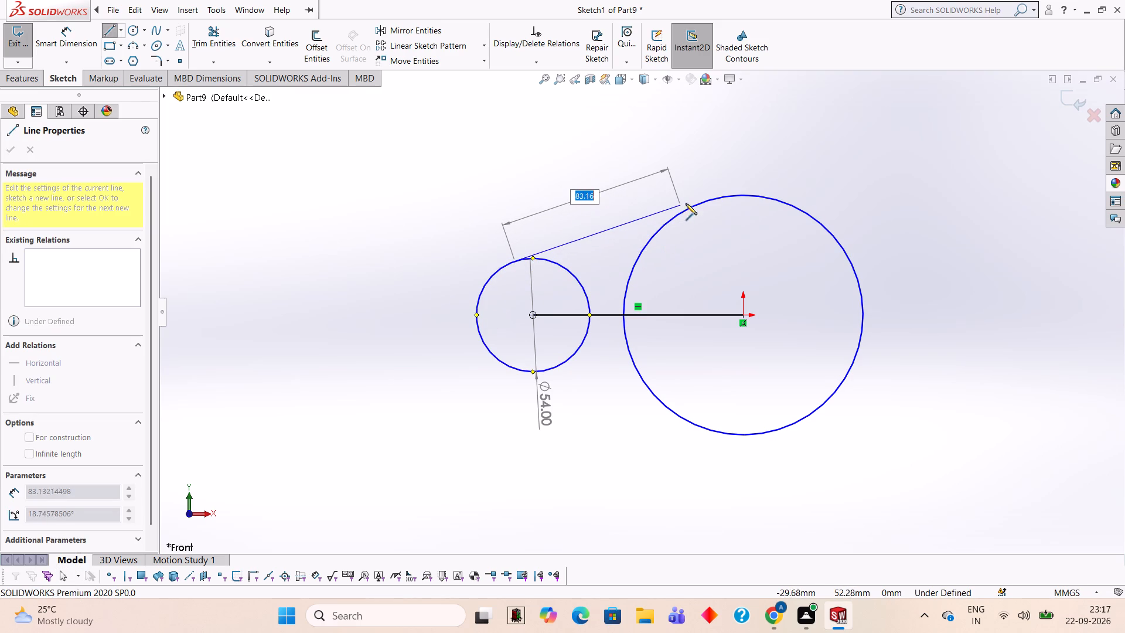
{"action": "left_click", "coordinate": [716, 199]}
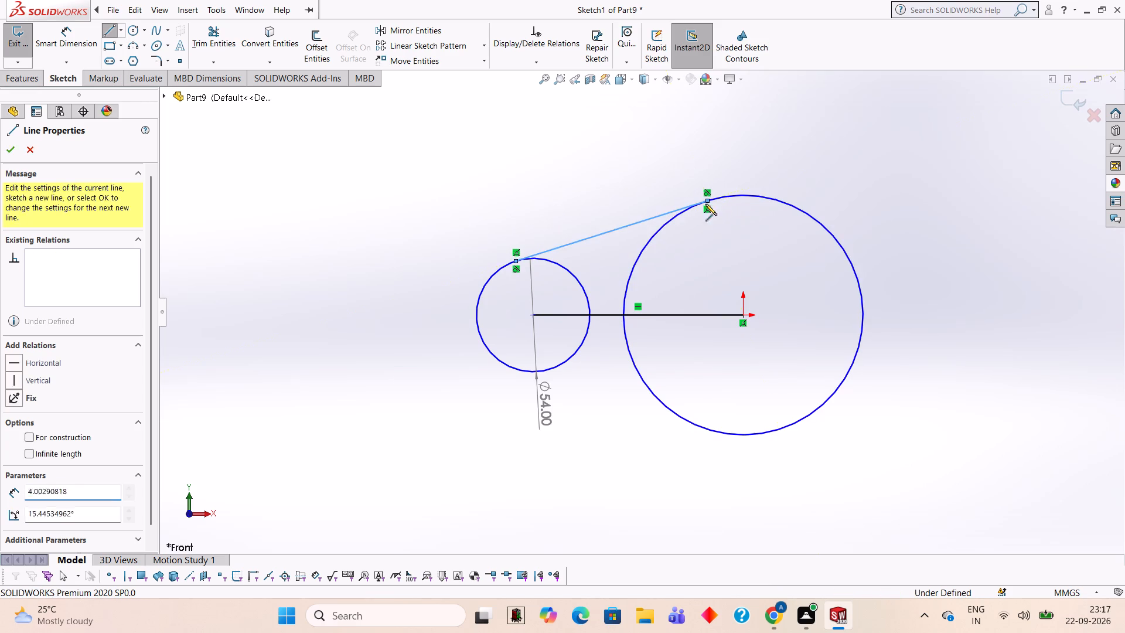
{"action": "key", "text": "Escape"}
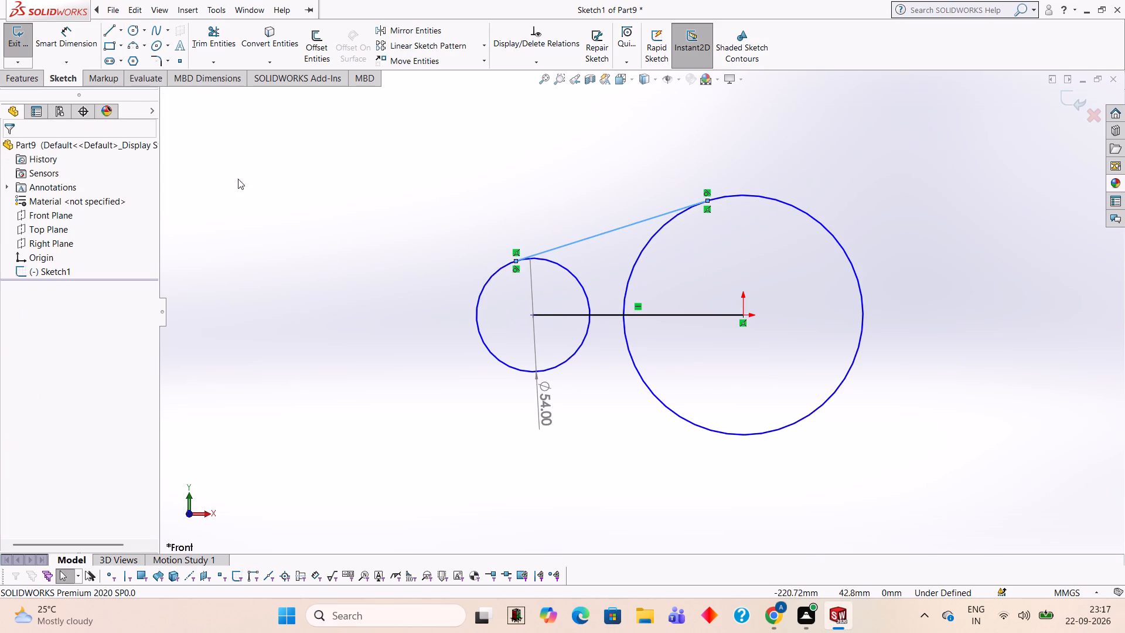
Draw a line about 92 mm long joining the lower sides of the small and large circles.
{"action": "left_click", "coordinate": [112, 30]}
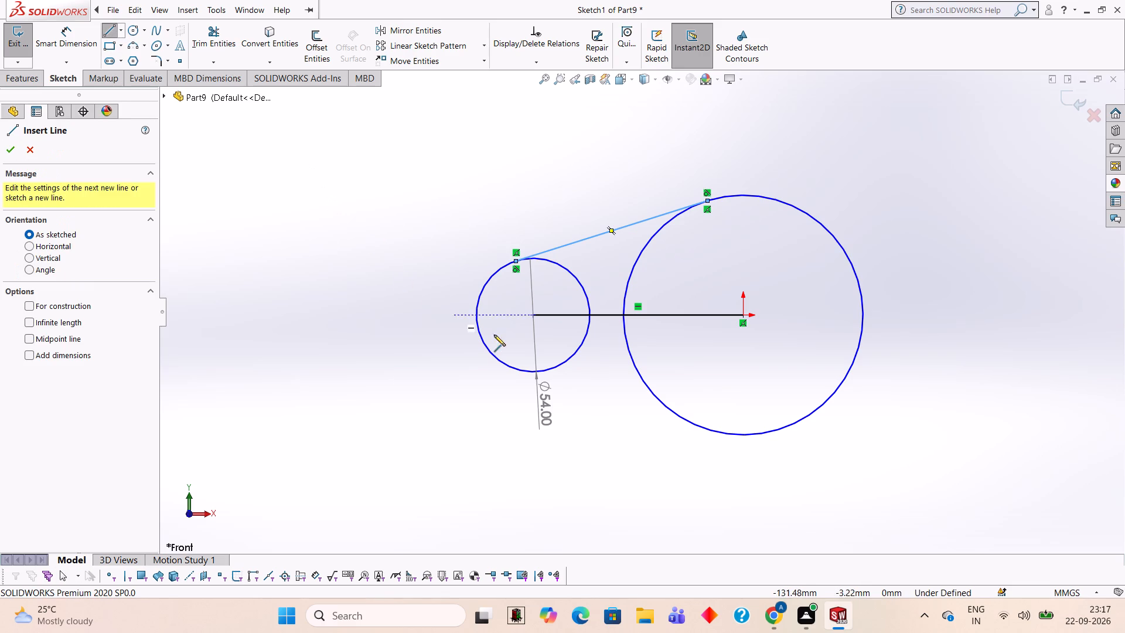
{"action": "left_click", "coordinate": [515, 366]}
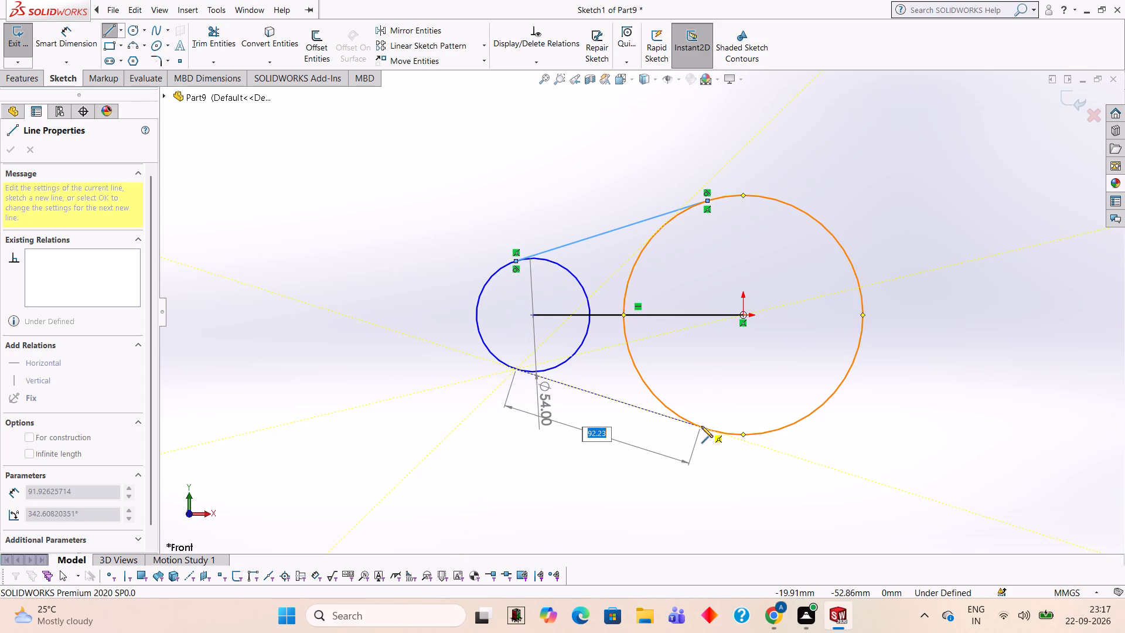
{"action": "left_click", "coordinate": [701, 426]}
{"action": "key", "text": "Escape"}
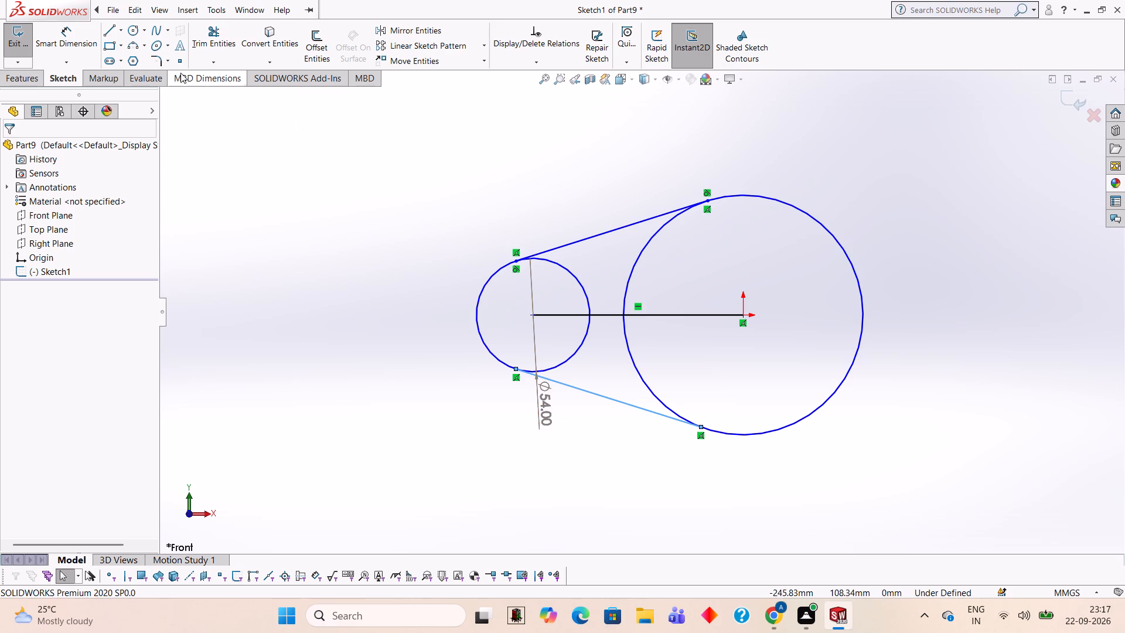
Trim away the circles' inner arcs between the tangent lines and the horizontal centre line, leaving only the outer profile.
{"action": "left_click", "coordinate": [206, 39]}
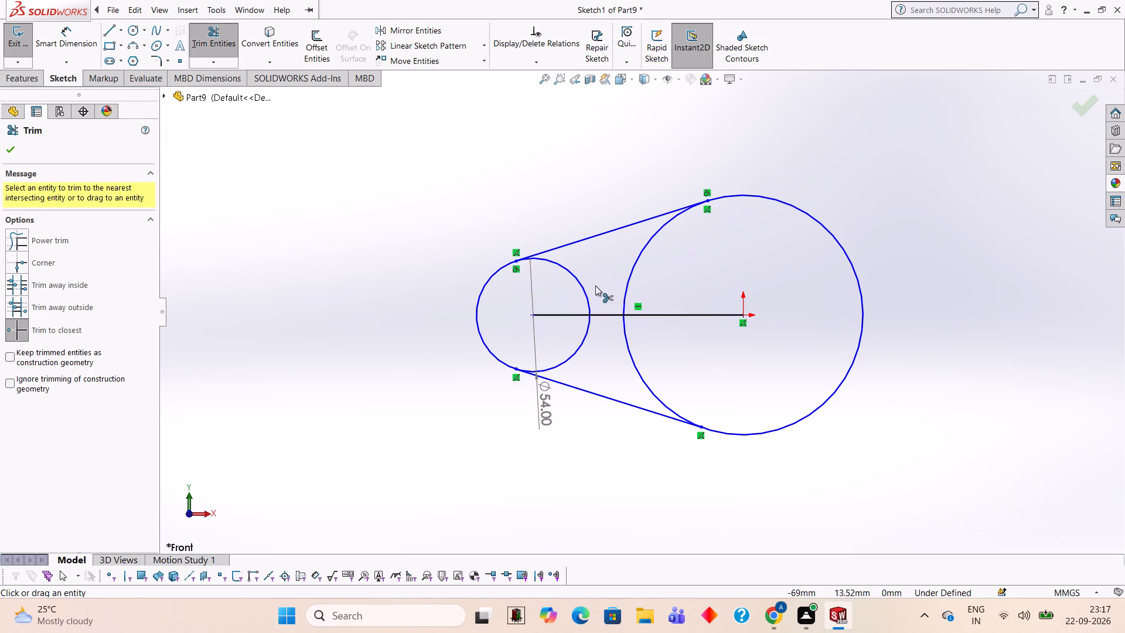
{"action": "left_click", "coordinate": [577, 275]}
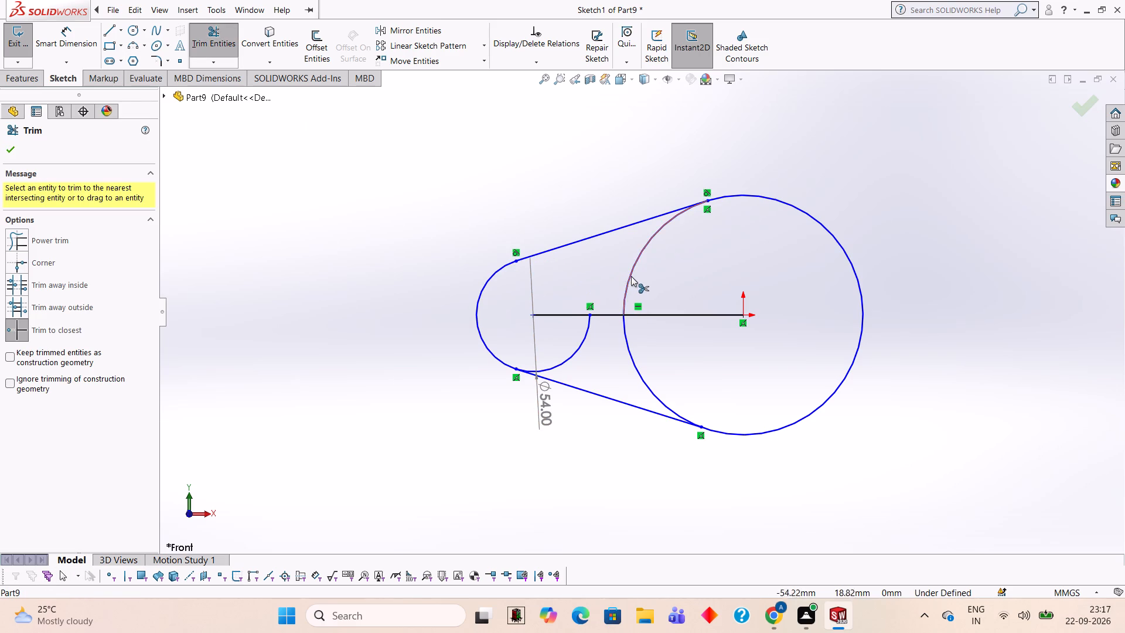
{"action": "left_click", "coordinate": [631, 276]}
{"action": "left_click", "coordinate": [584, 341]}
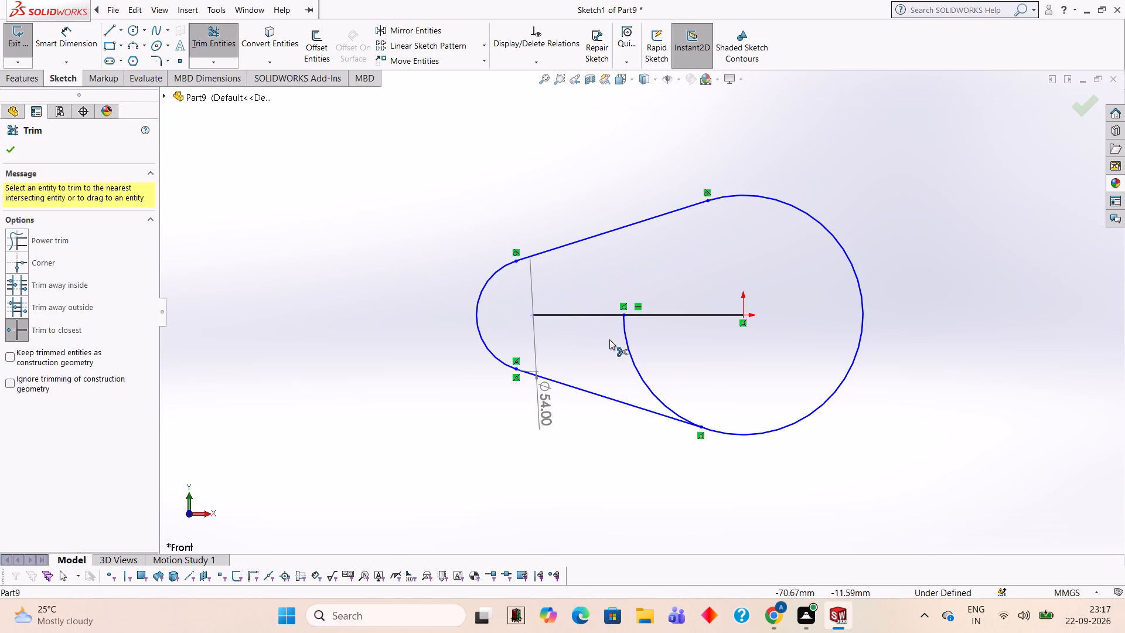
{"action": "left_click", "coordinate": [626, 345]}
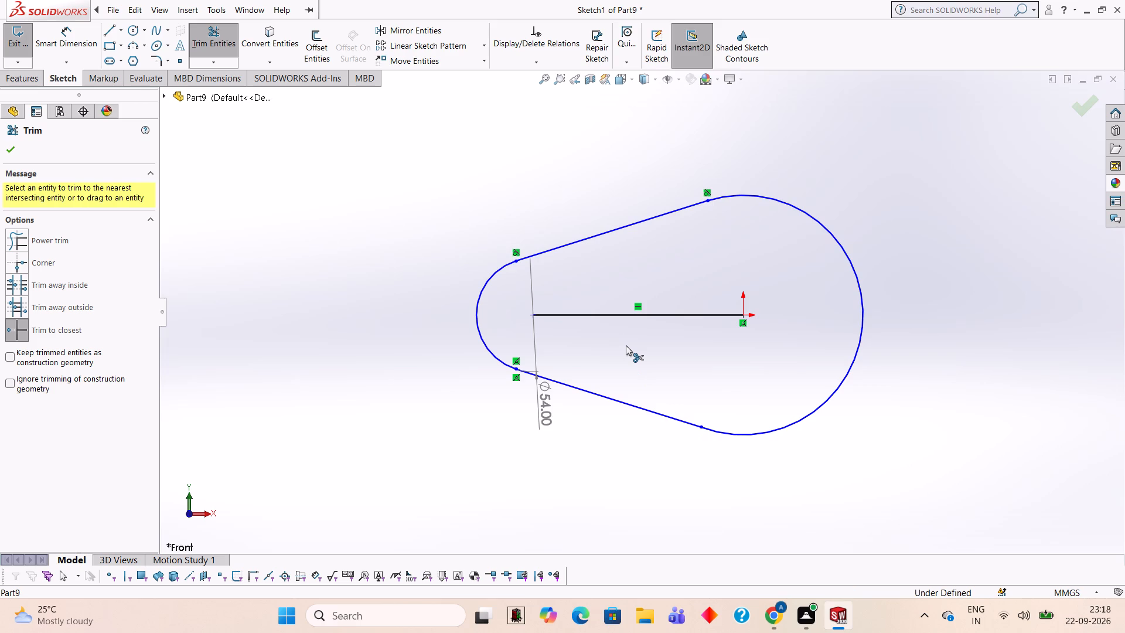
{"action": "left_click", "coordinate": [663, 318]}
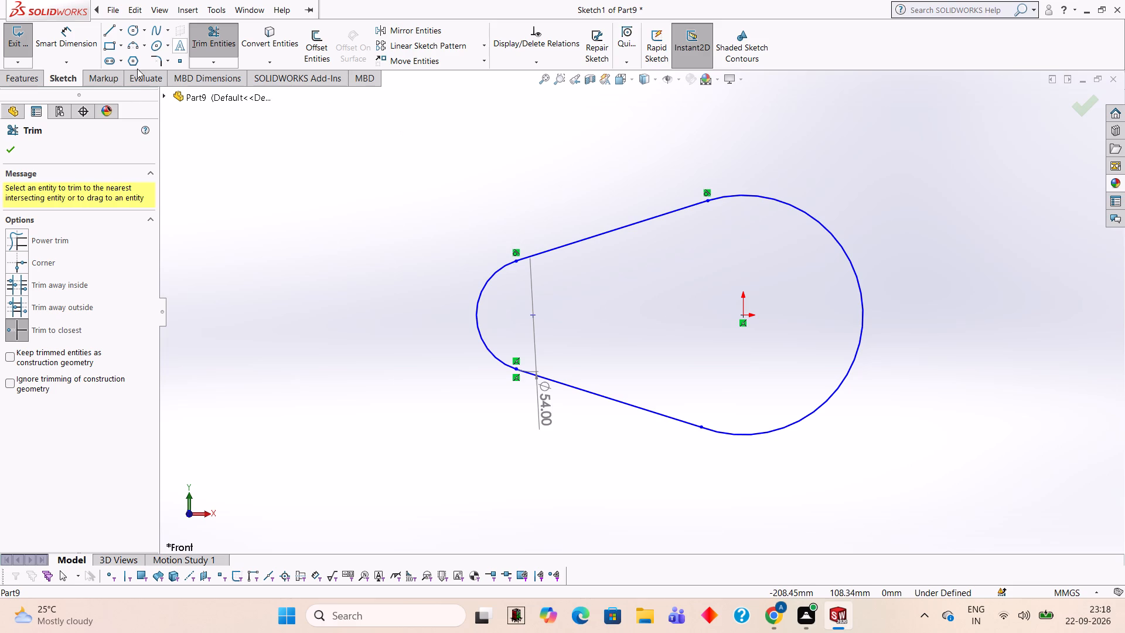
Extrude the closed profile region as a 25 mm blind boss from the sketch plane.
{"action": "left_click", "coordinate": [36, 78]}
{"action": "left_click", "coordinate": [35, 62]}
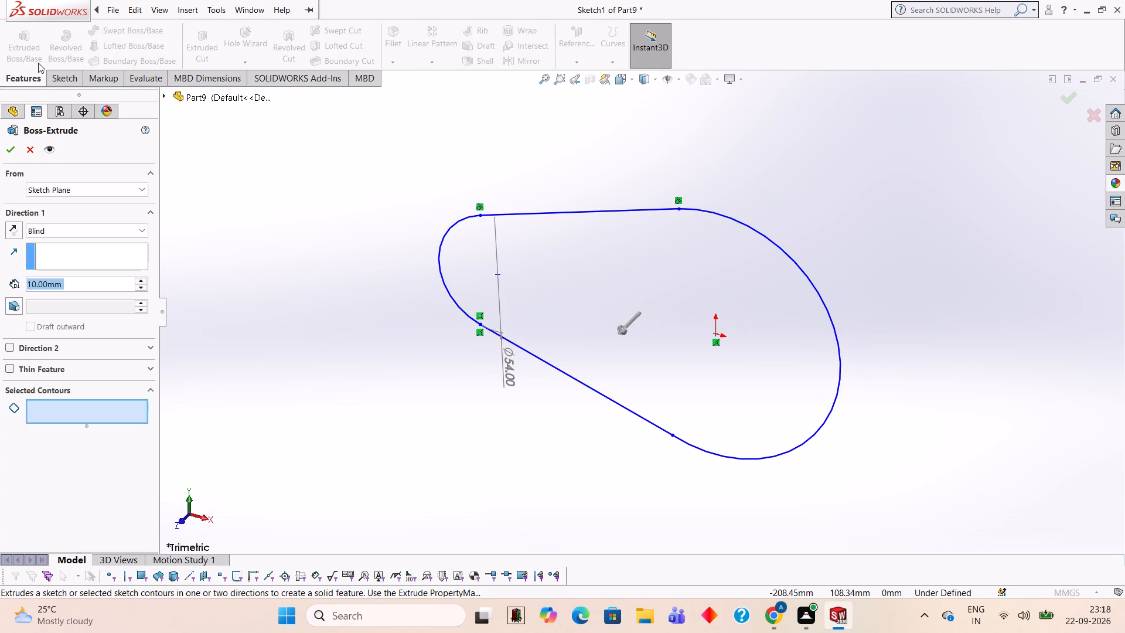
{"action": "type", "text": "25"}
{"action": "key", "text": "Return"}
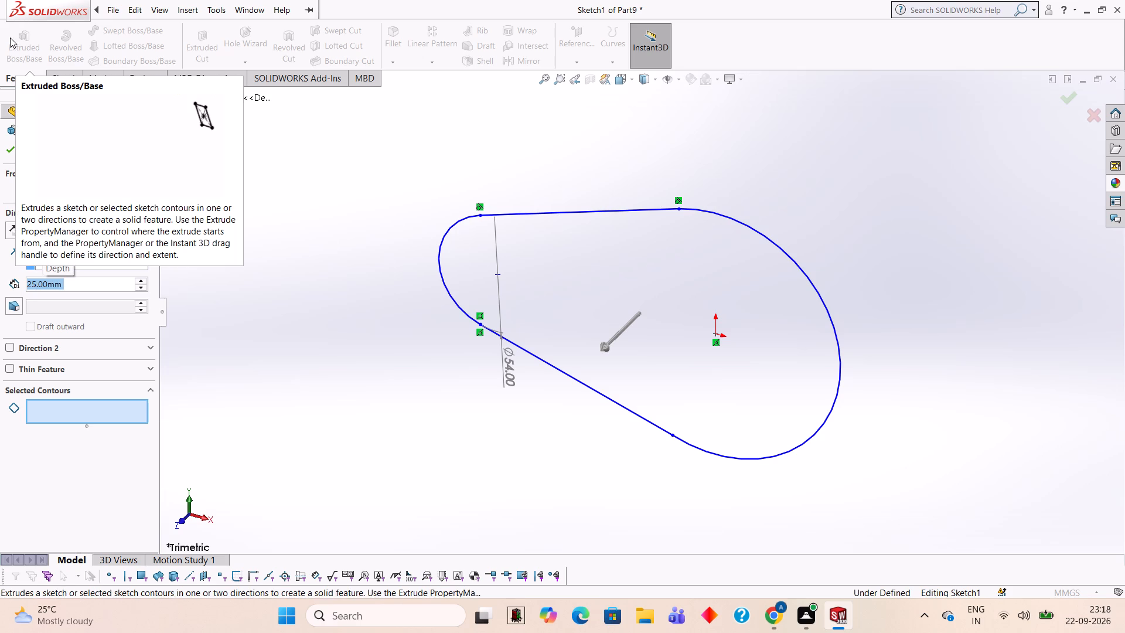
{"action": "left_click", "coordinate": [605, 251]}
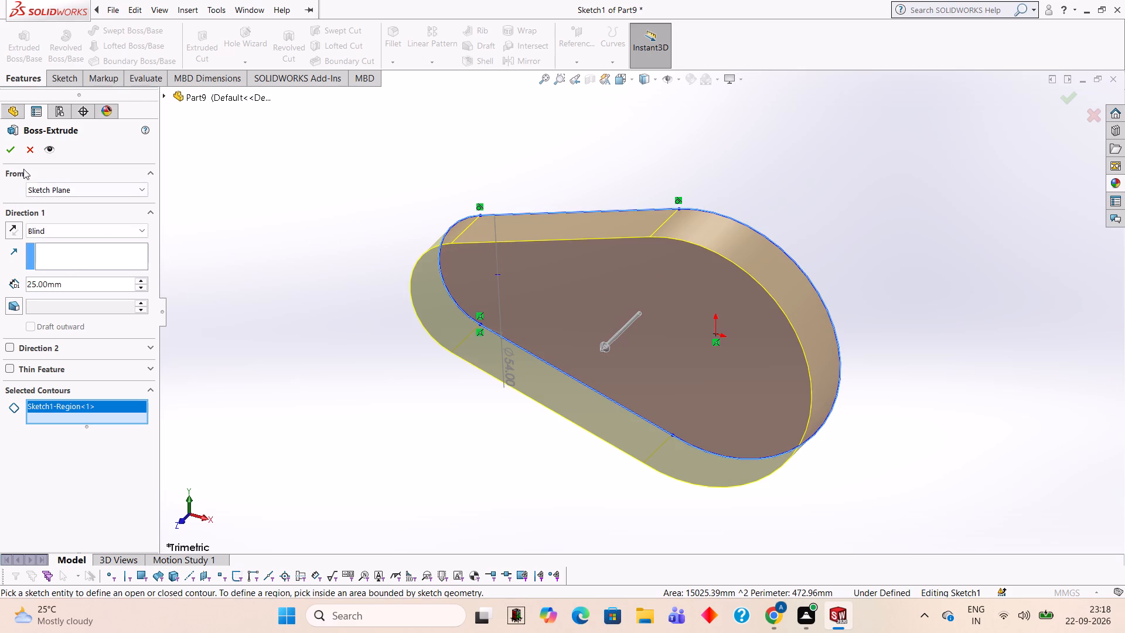
{"action": "left_click", "coordinate": [12, 149]}
{"action": "left_click", "coordinate": [627, 195]}
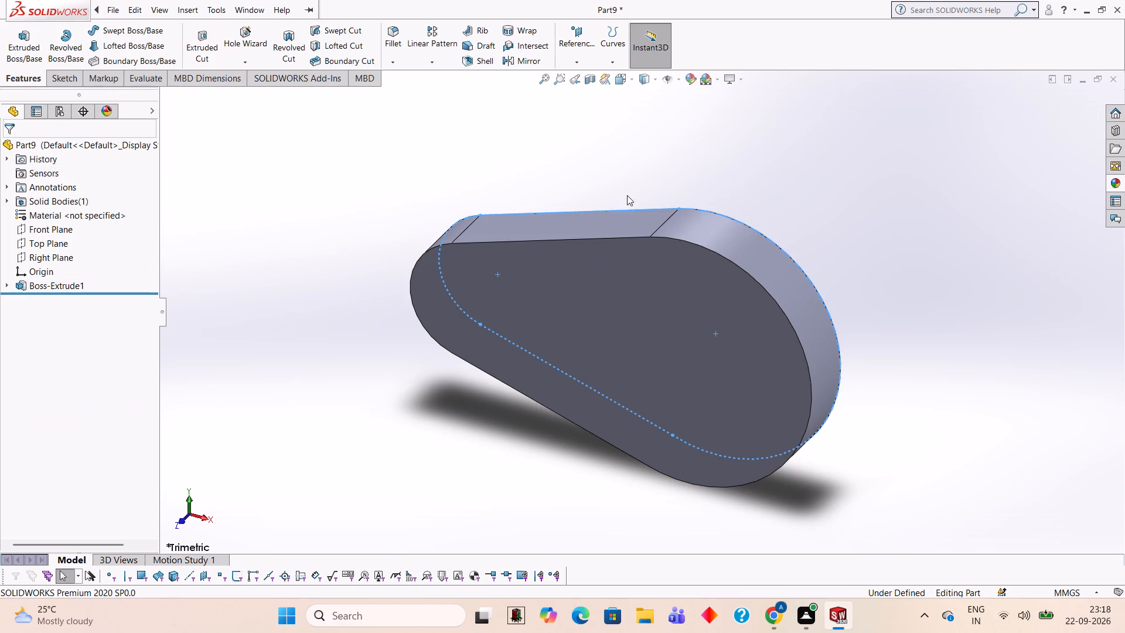
Start a sketch on the plate's front face and draw a 54 mm diameter circle concentric with the small rounded end.
{"action": "middle_click_drag", "start_coordinate": [664, 304], "coordinate": [694, 177]}
{"action": "scroll", "coordinate": [664, 304], "scroll_direction": "down", "scroll_amount": 1}
{"action": "scroll", "coordinate": [663, 201], "scroll_direction": "up", "scroll_amount": 3}
{"action": "scroll", "coordinate": [594, 239], "scroll_direction": "down", "scroll_amount": 1}
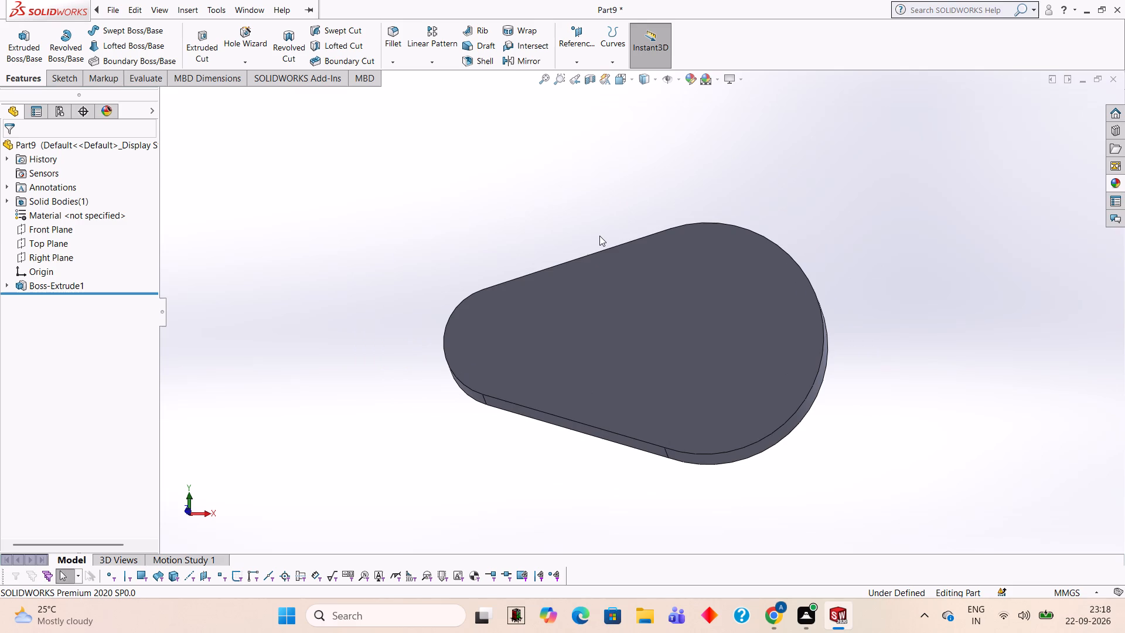
{"action": "left_click", "coordinate": [622, 284]}
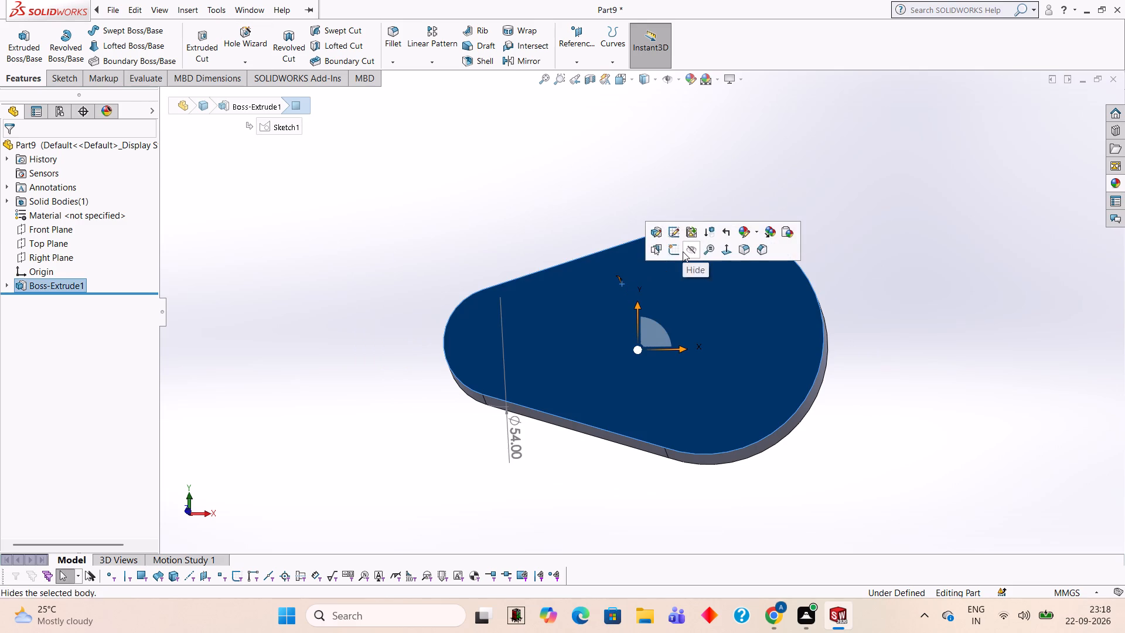
{"action": "left_click", "coordinate": [681, 251]}
{"action": "key", "text": "ctrl+8"}
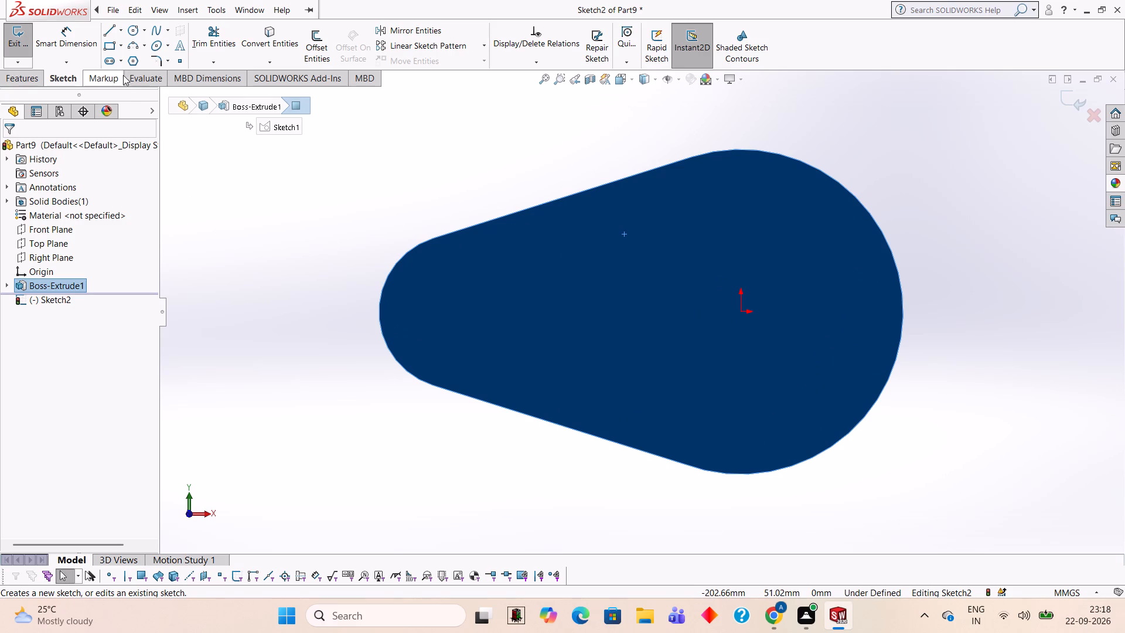
{"action": "left_click", "coordinate": [129, 33]}
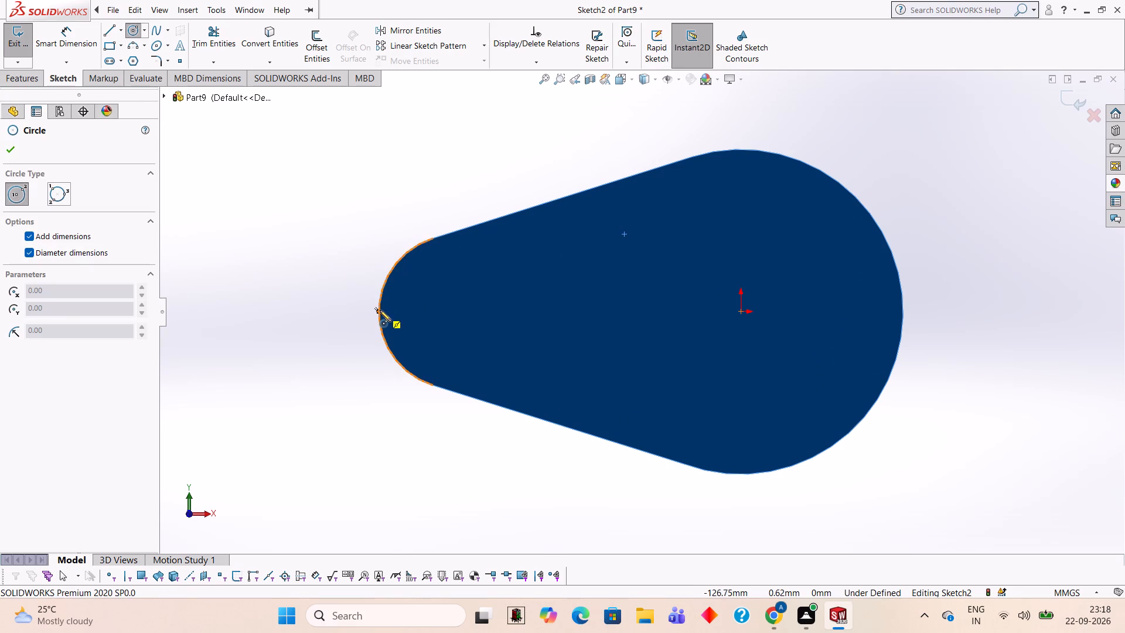
{"action": "left_click", "coordinate": [455, 311]}
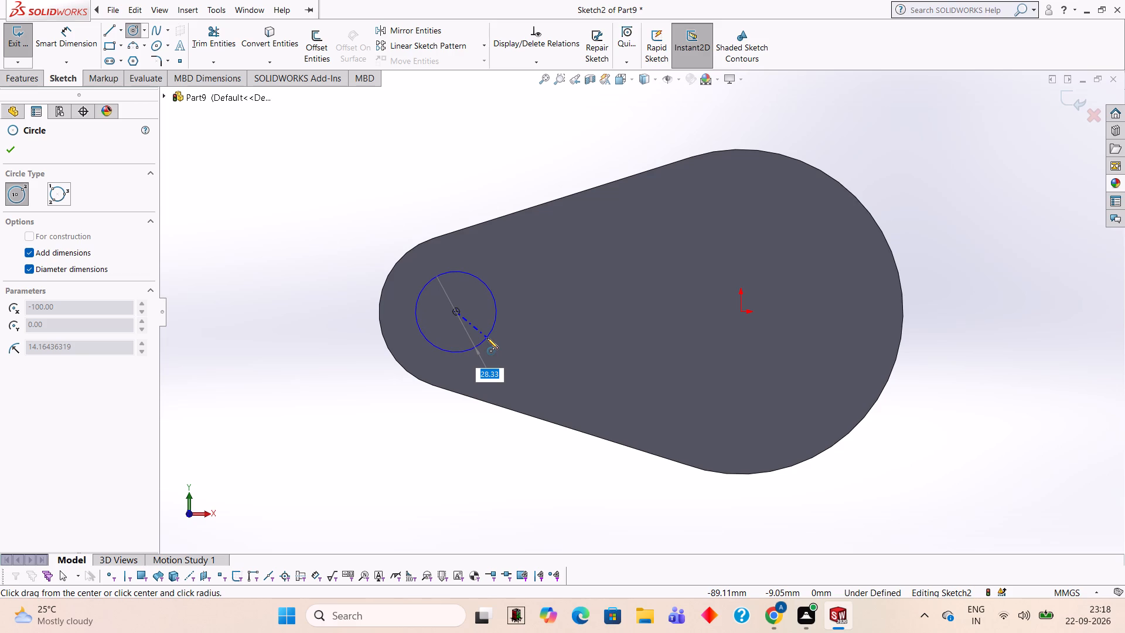
{"action": "type", "text": "54"}
{"action": "key", "text": "Return"}
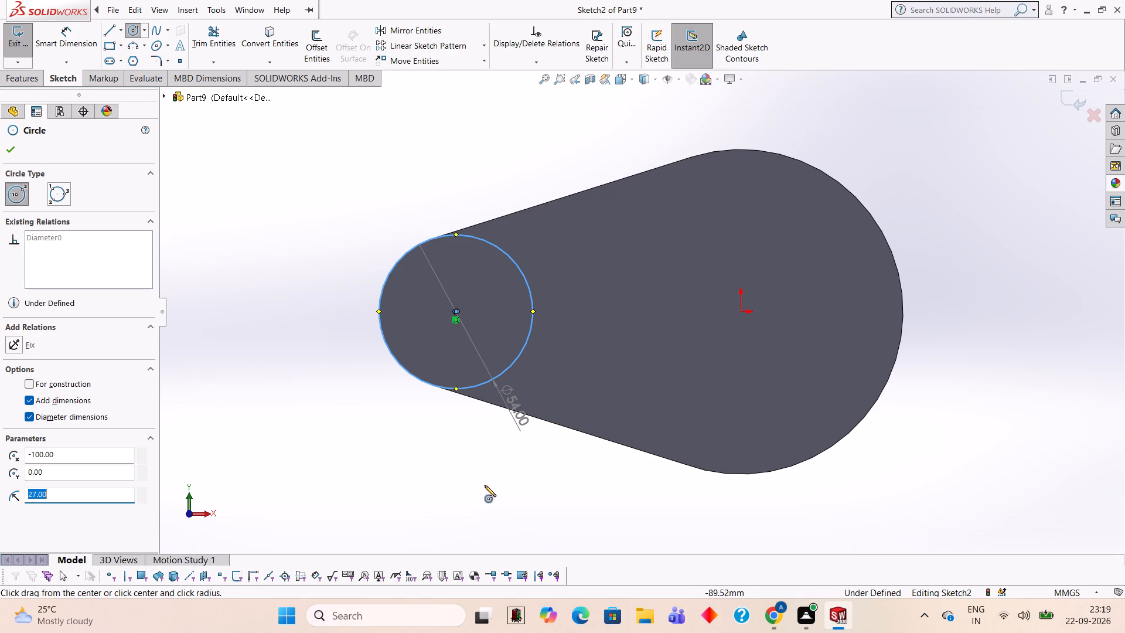
Extrude the 54 mm circle outward as a 10 mm blind boss merged with the plate.
{"action": "middle_click_drag", "start_coordinate": [509, 457], "coordinate": [523, 376]}
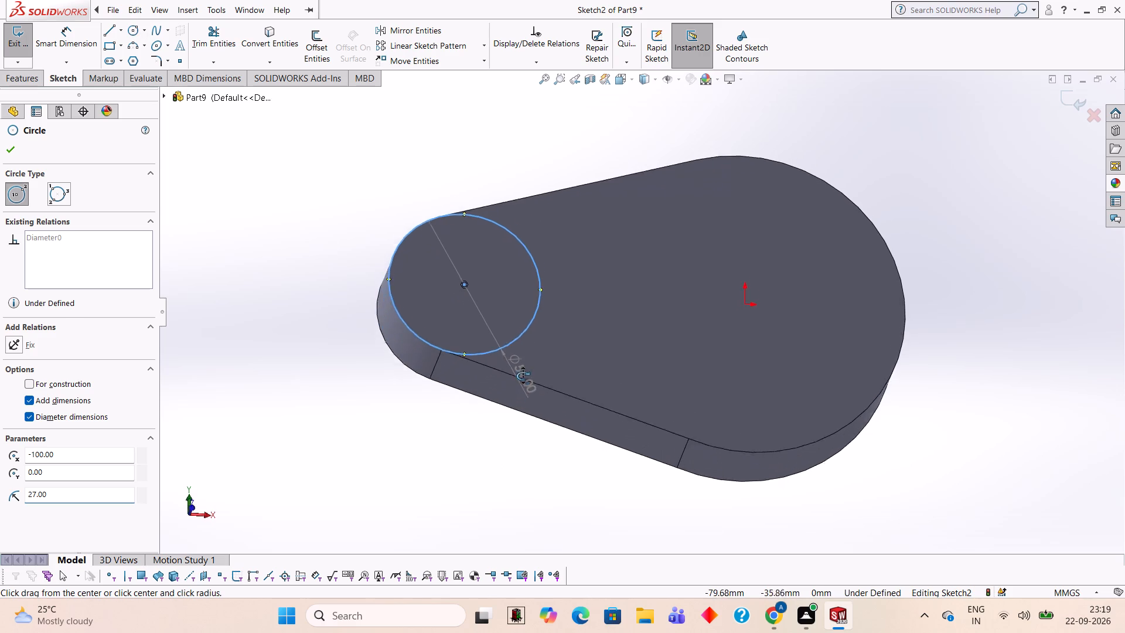
{"action": "middle_click_drag", "start_coordinate": [523, 376], "coordinate": [516, 275]}
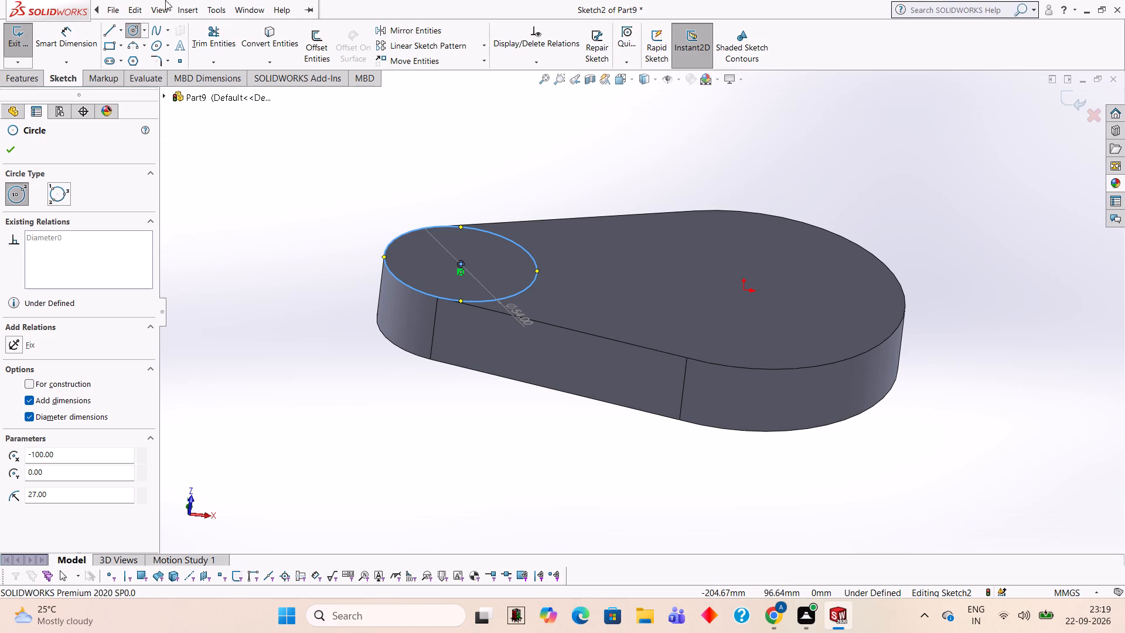
{"action": "left_click", "coordinate": [33, 74]}
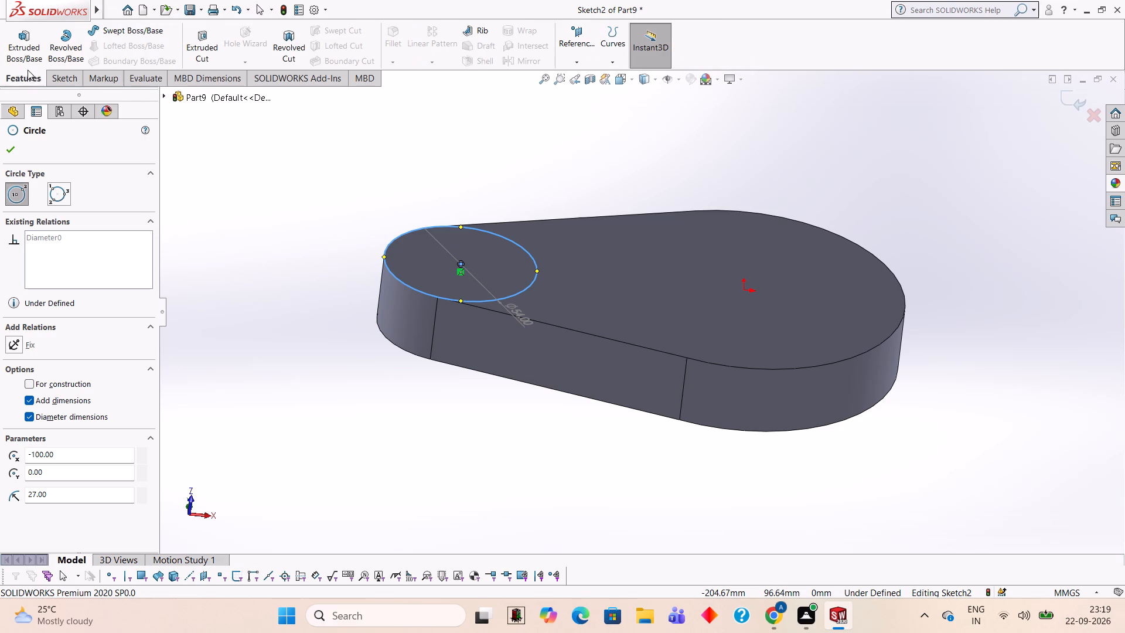
{"action": "left_click", "coordinate": [33, 44]}
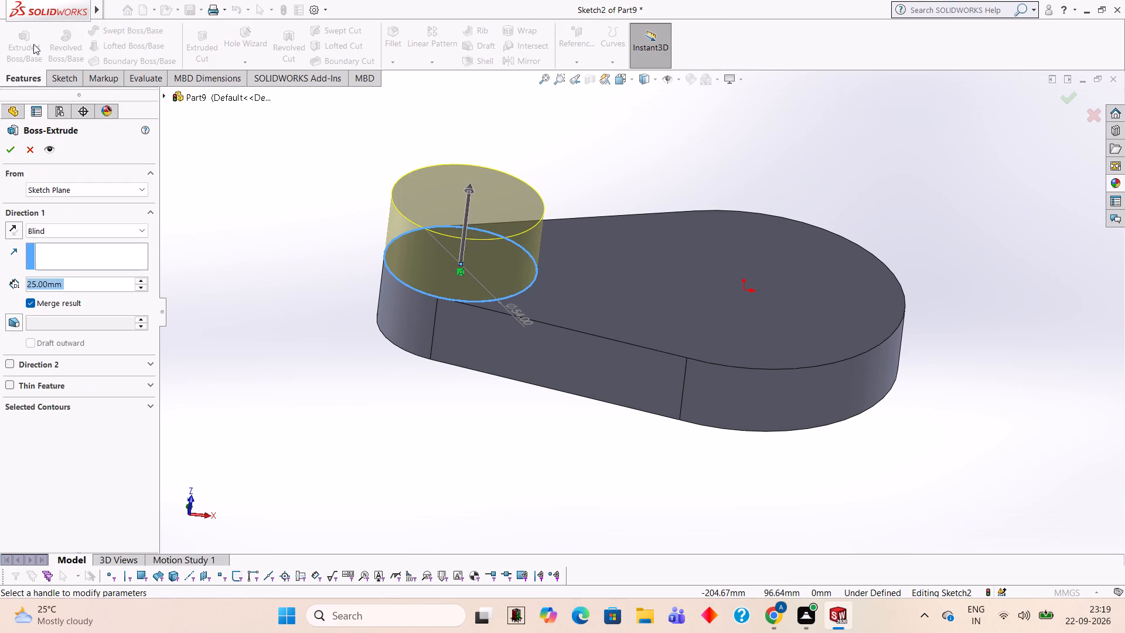
{"action": "type", "text": "10"}
{"action": "key", "text": "Return"}
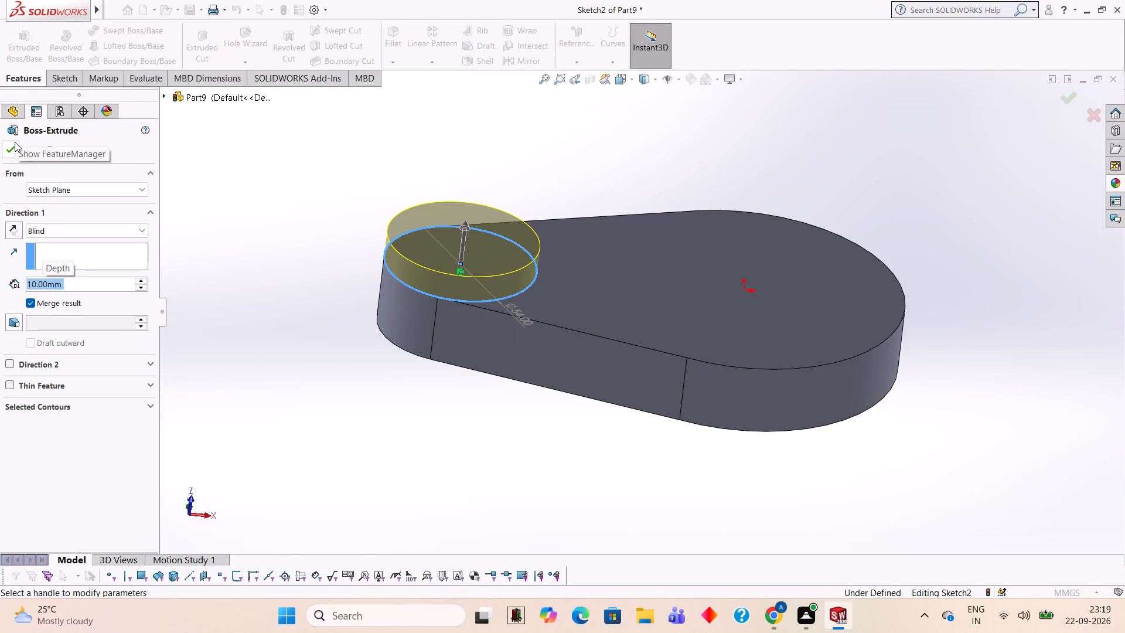
{"action": "left_click", "coordinate": [15, 142]}
{"action": "left_click", "coordinate": [237, 149]}
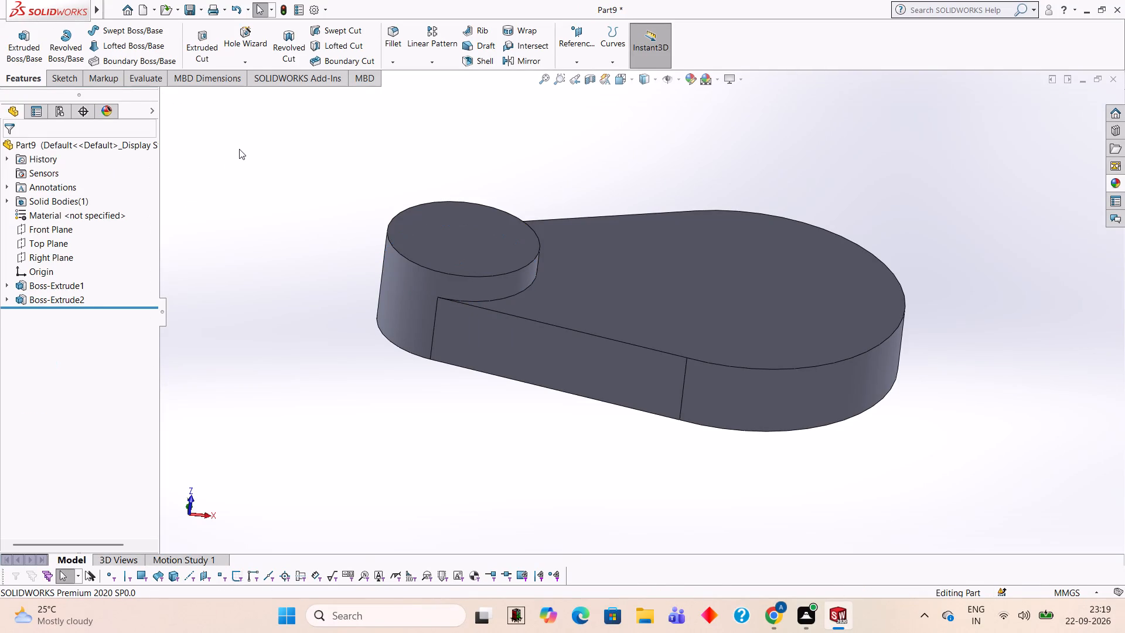
Start a sketch on the plate's back face and draw a 54 mm diameter circle concentric with the small rounded end.
{"action": "middle_click_drag", "start_coordinate": [441, 410], "coordinate": [483, 252]}
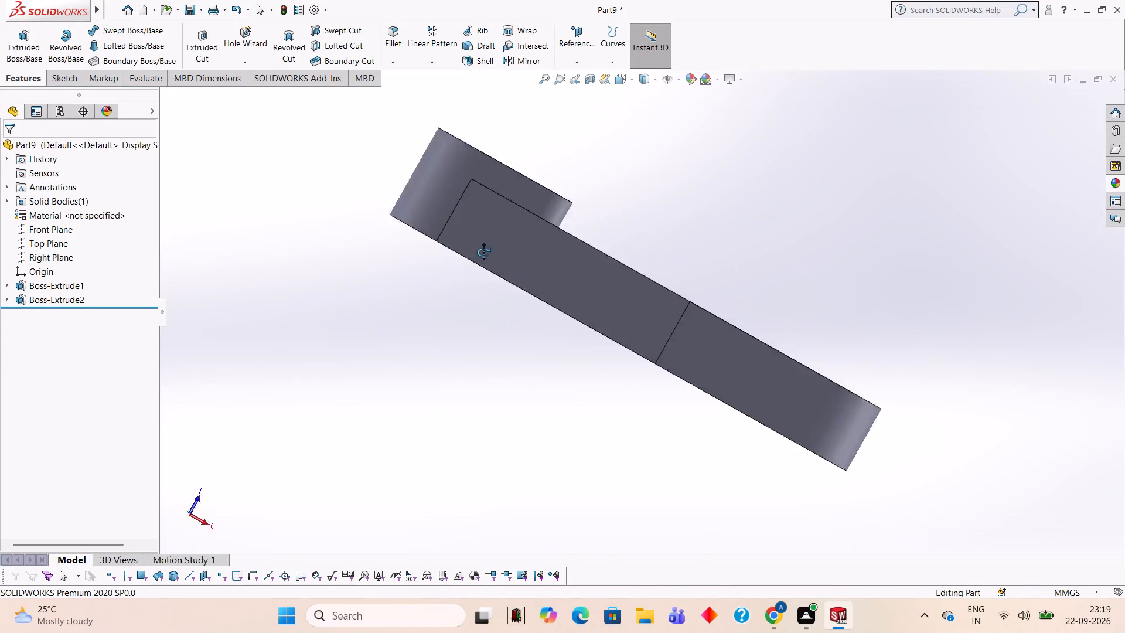
{"action": "middle_click_drag", "start_coordinate": [483, 252], "coordinate": [649, 402]}
{"action": "left_click", "coordinate": [792, 268]}
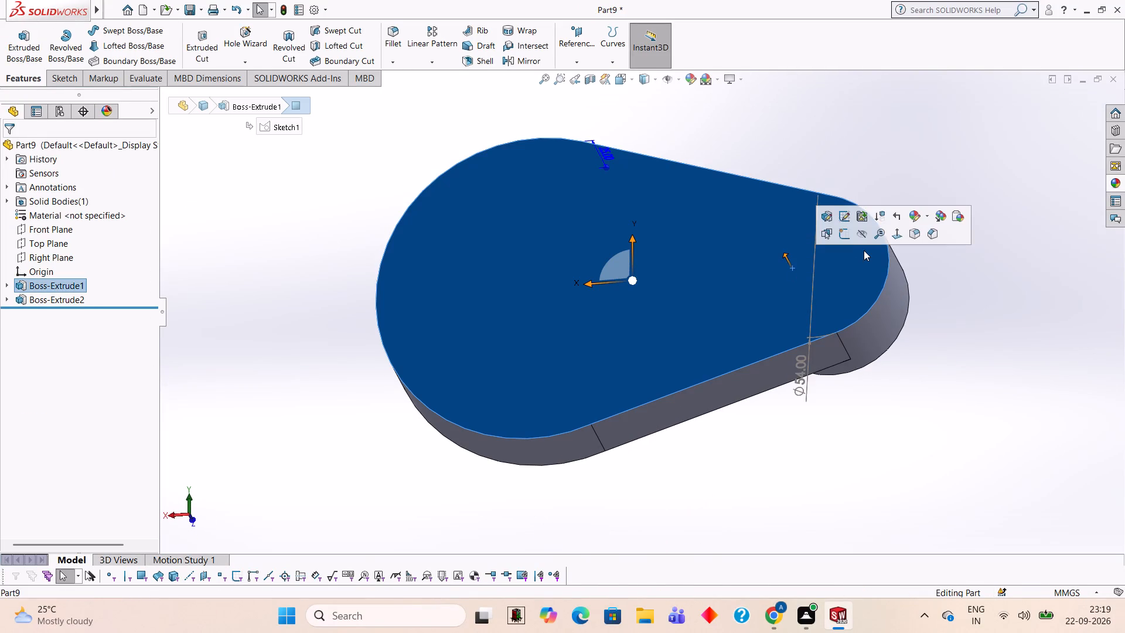
{"action": "left_click", "coordinate": [848, 235]}
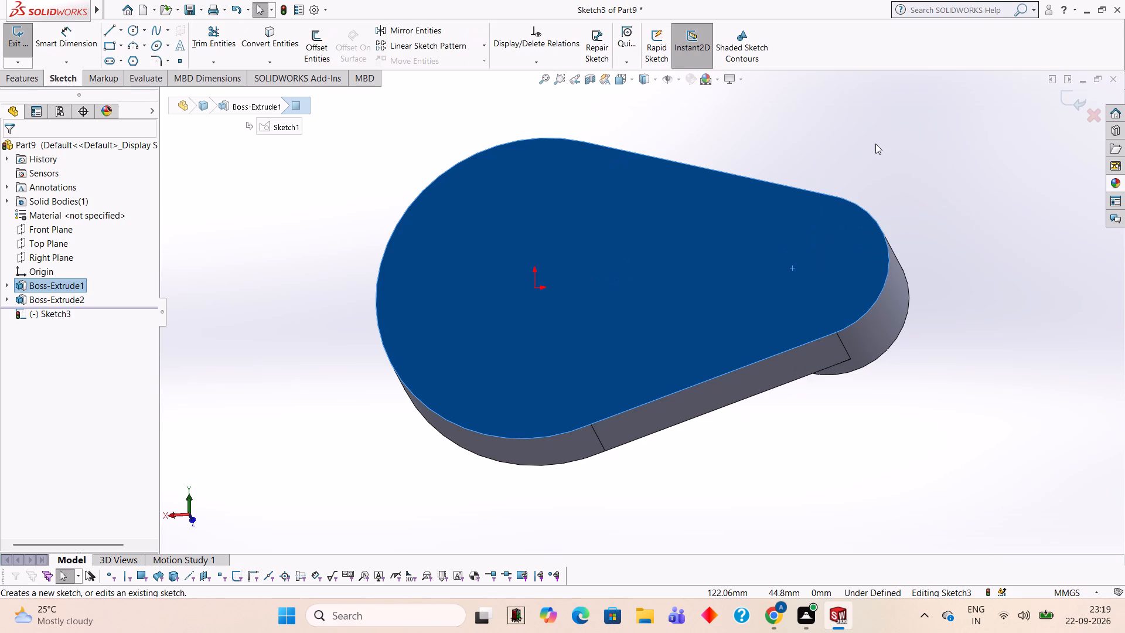
{"action": "key", "text": "ctrl+8"}
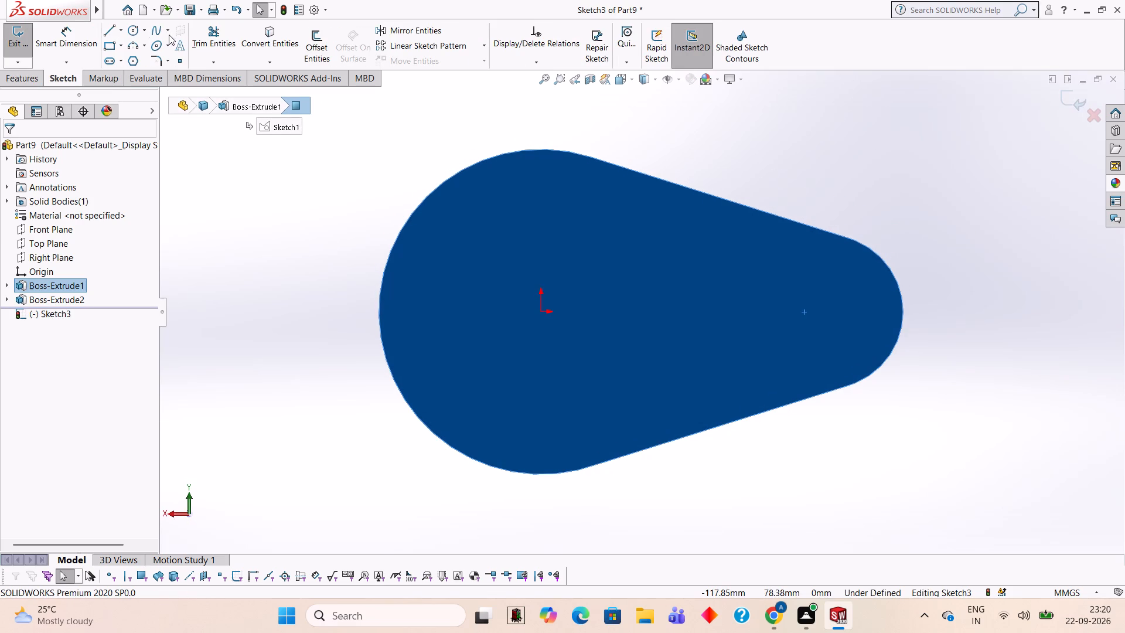
{"action": "left_click", "coordinate": [134, 29]}
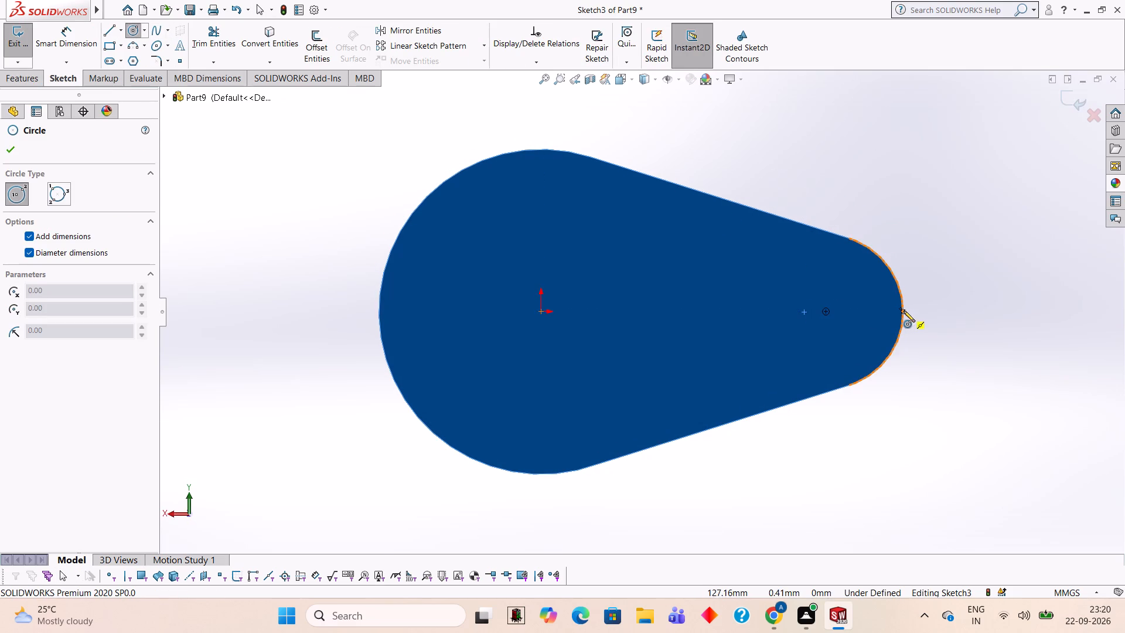
{"action": "left_click", "coordinate": [824, 309]}
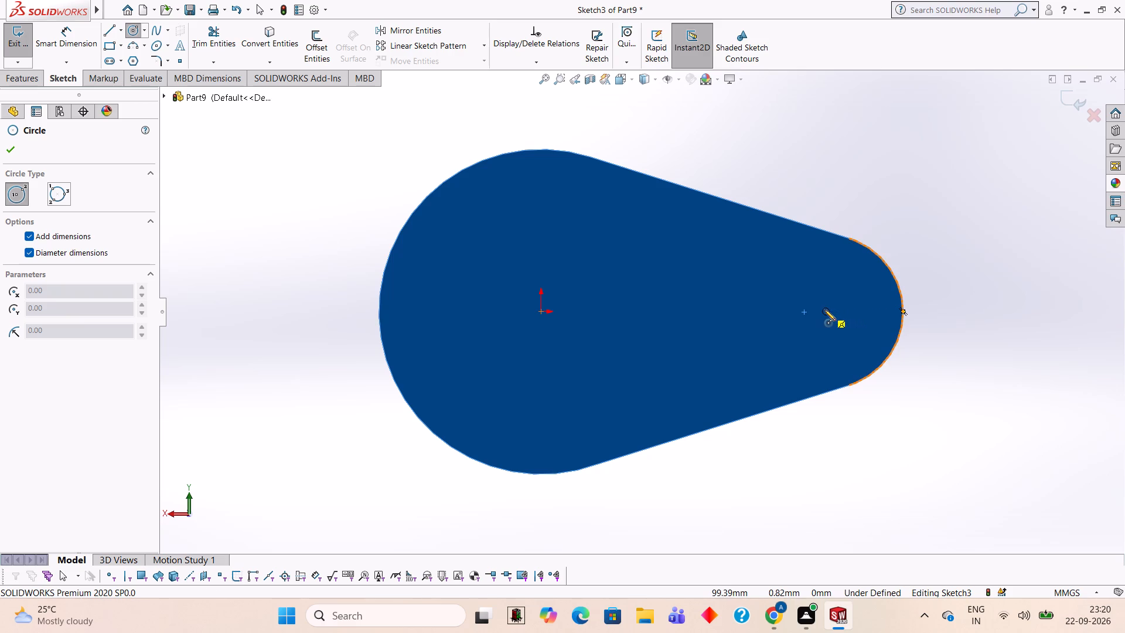
{"action": "type", "text": "54"}
{"action": "key", "text": "Return"}
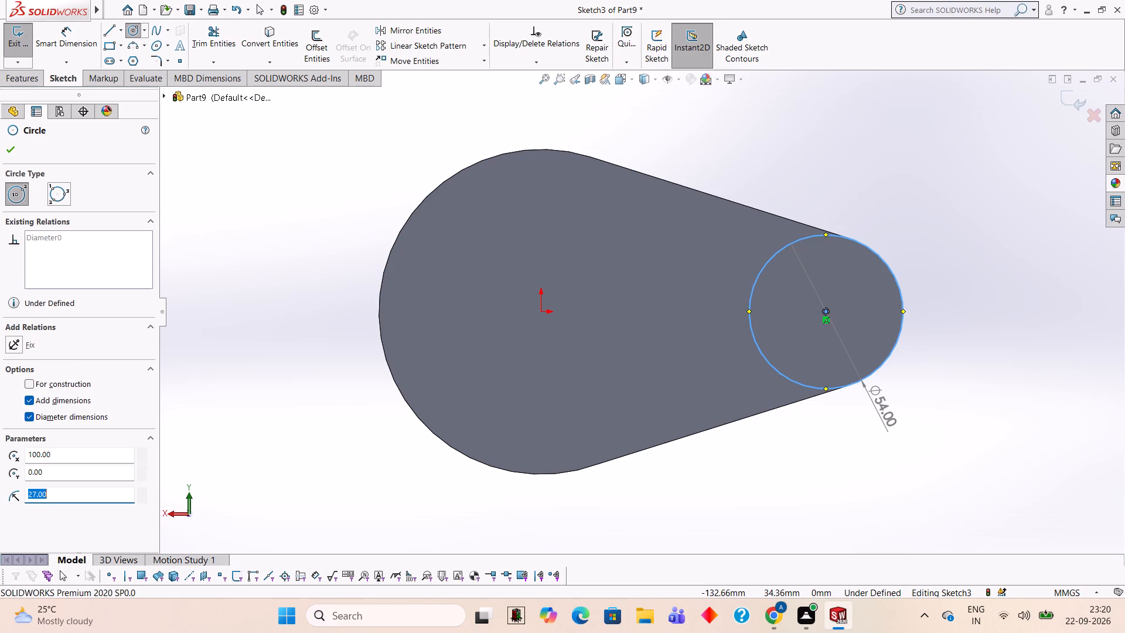
Extrude the back-face circle outward as a 10 mm blind boss merged with the plate.
{"action": "left_click", "coordinate": [39, 84]}
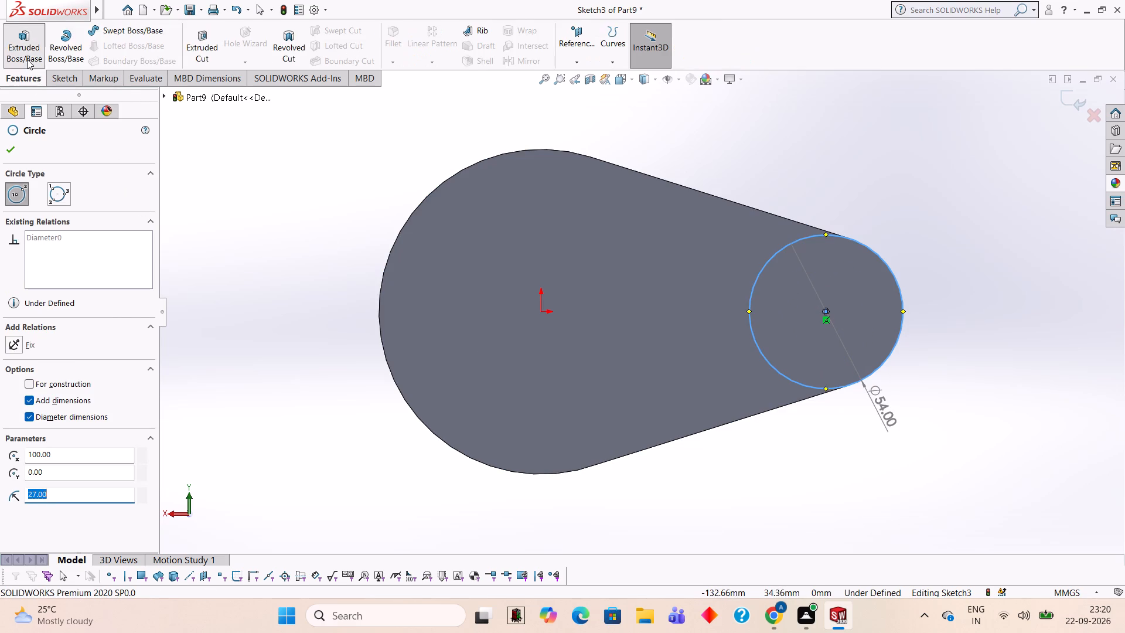
{"action": "left_click", "coordinate": [27, 59]}
{"action": "left_click", "coordinate": [12, 149]}
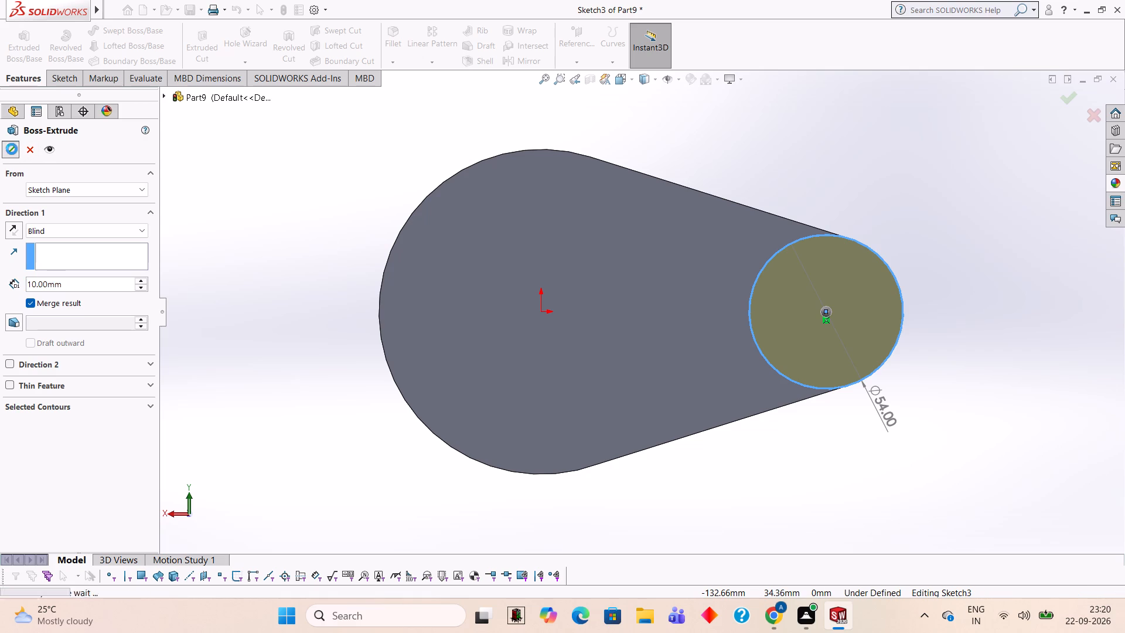
{"action": "left_click", "coordinate": [1037, 164]}
{"action": "middle_click_drag", "start_coordinate": [977, 164], "coordinate": [794, 212]}
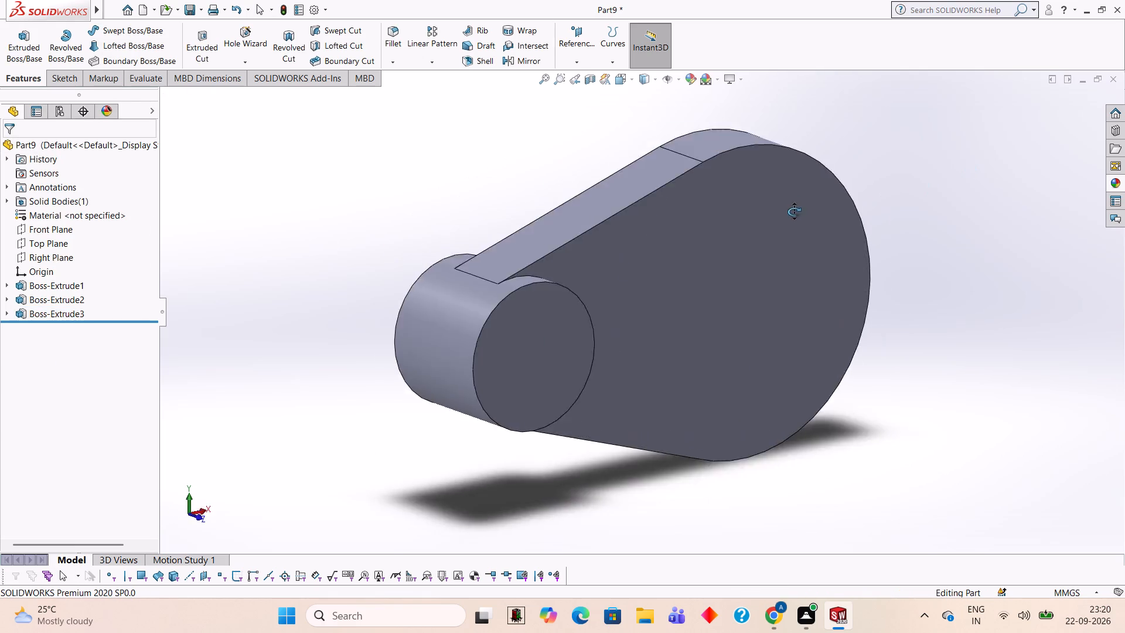
Start a sketch on the front boss's end face and draw a 23 mm diameter circle concentric with the boss.
{"action": "middle_click_drag", "start_coordinate": [794, 212], "coordinate": [780, 171]}
{"action": "middle_click_drag", "start_coordinate": [978, 307], "coordinate": [909, 271]}
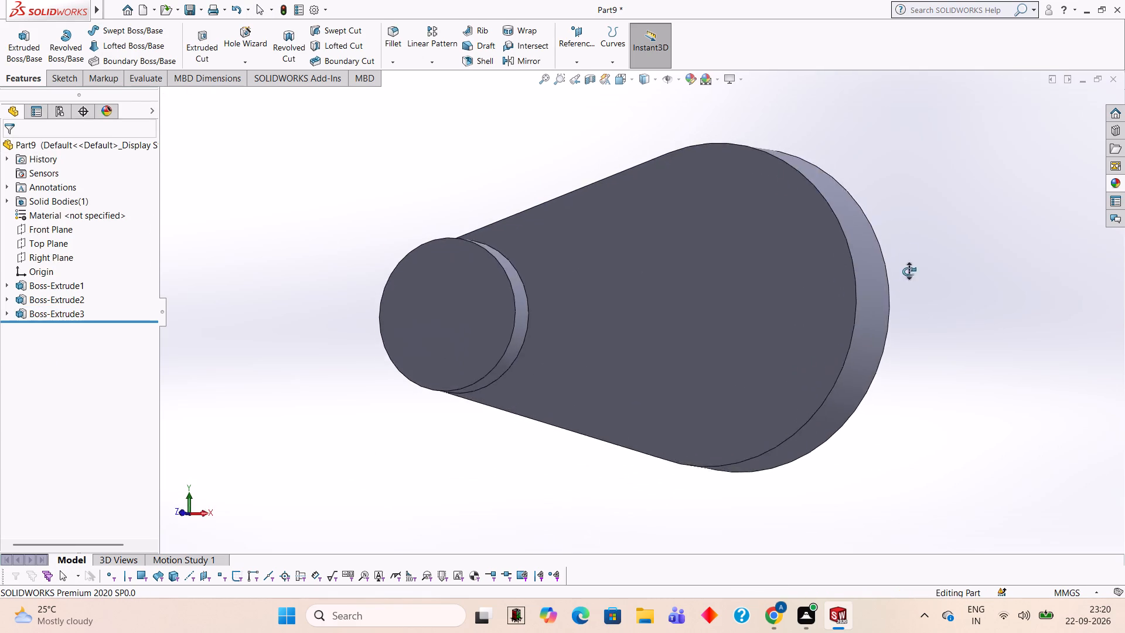
{"action": "middle_click_drag", "start_coordinate": [909, 271], "coordinate": [940, 261]}
{"action": "left_click", "coordinate": [429, 286]}
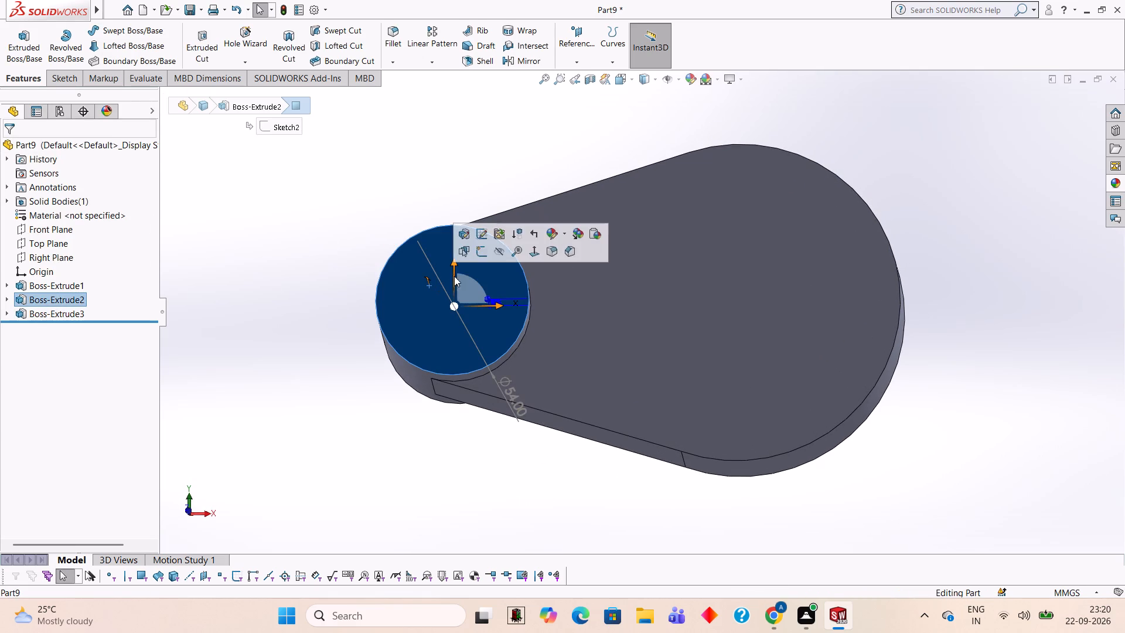
{"action": "left_click", "coordinate": [480, 251]}
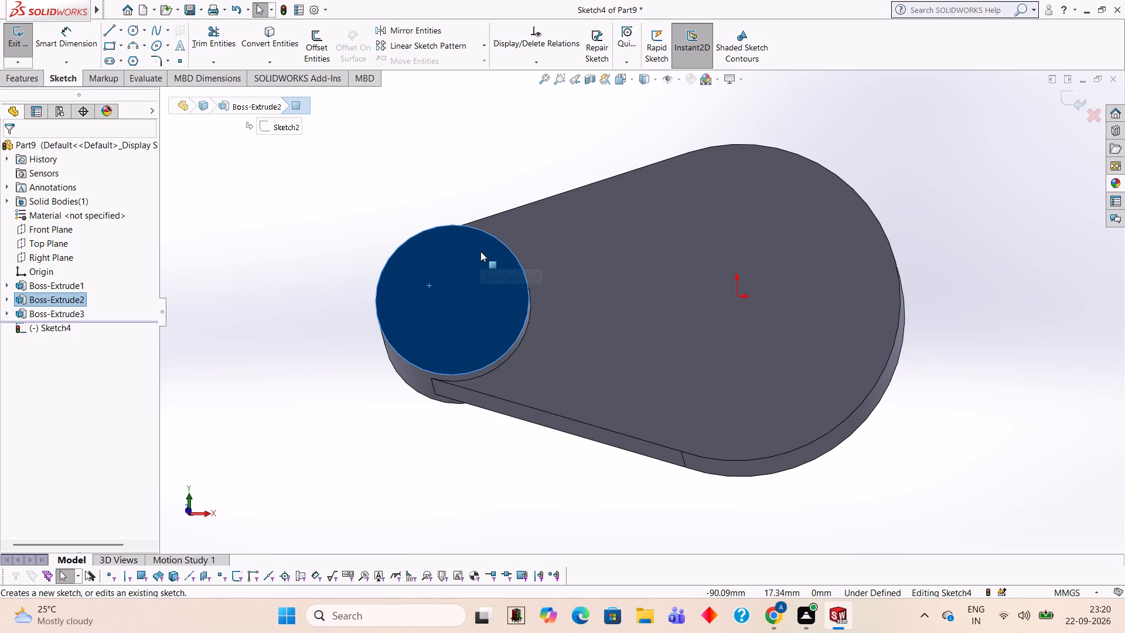
{"action": "key", "text": "ctrl+8"}
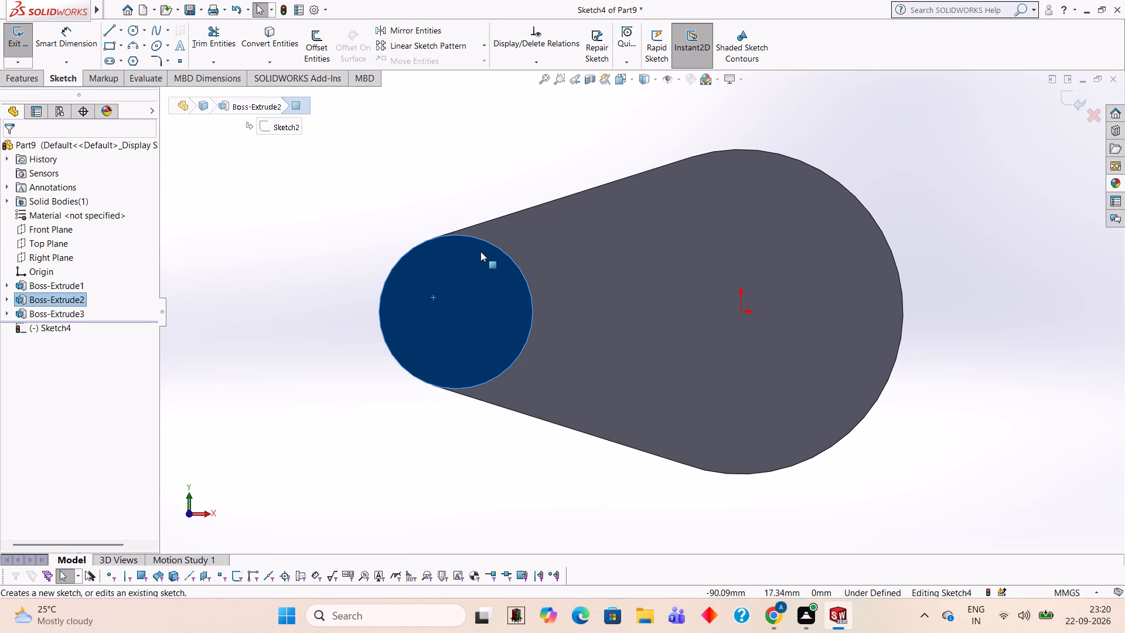
{"action": "left_click", "coordinate": [135, 30]}
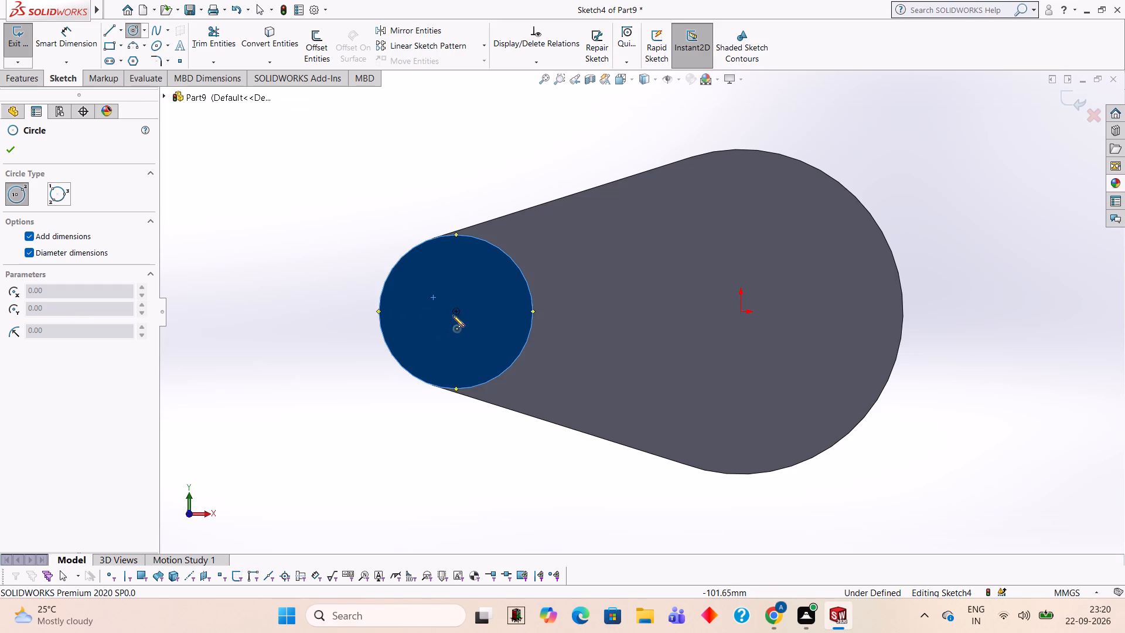
{"action": "left_click", "coordinate": [455, 312]}
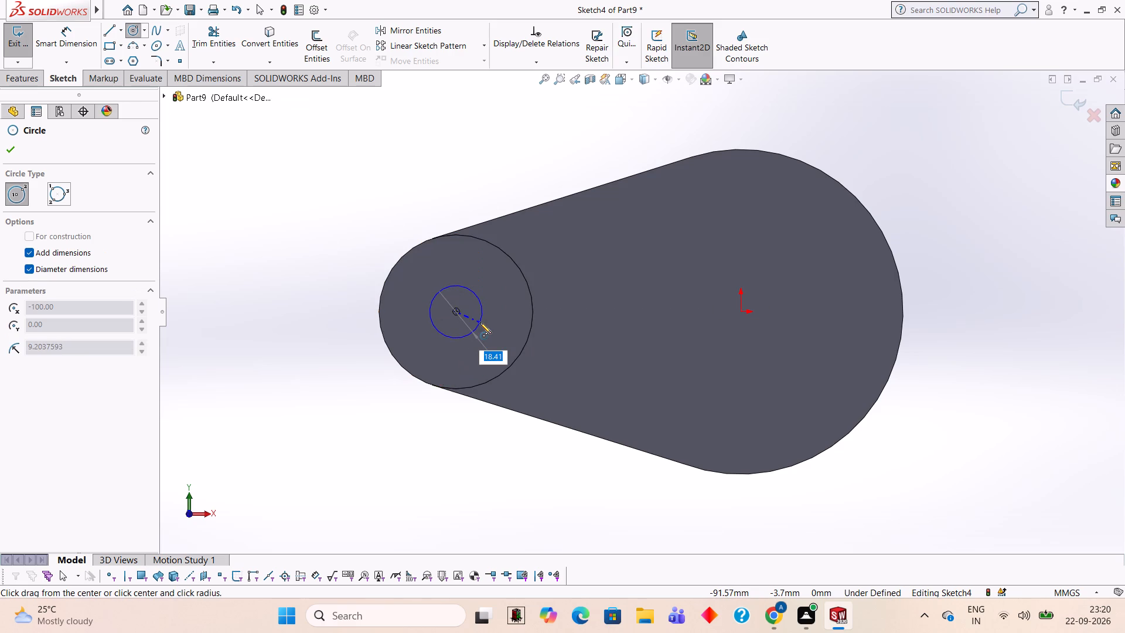
{"action": "type", "text": "23"}
{"action": "key", "text": "Return"}
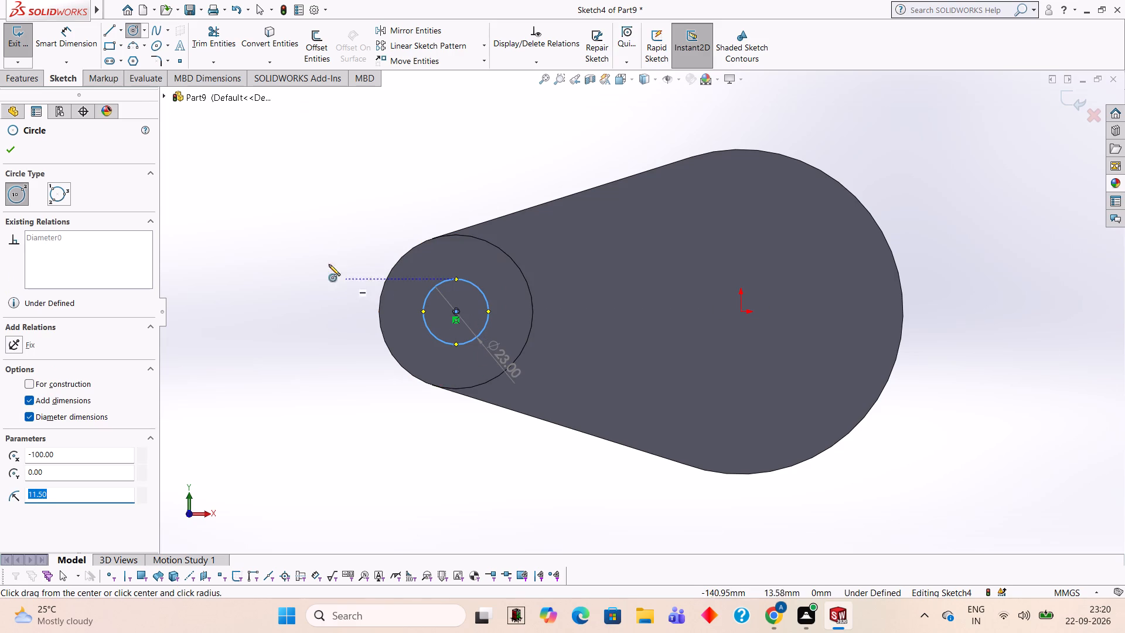
Cut-extrude the 23 mm circle through both bosses and the plate as a blind cut 50 mm deep.
{"action": "left_click", "coordinate": [40, 74]}
{"action": "left_click", "coordinate": [192, 49]}
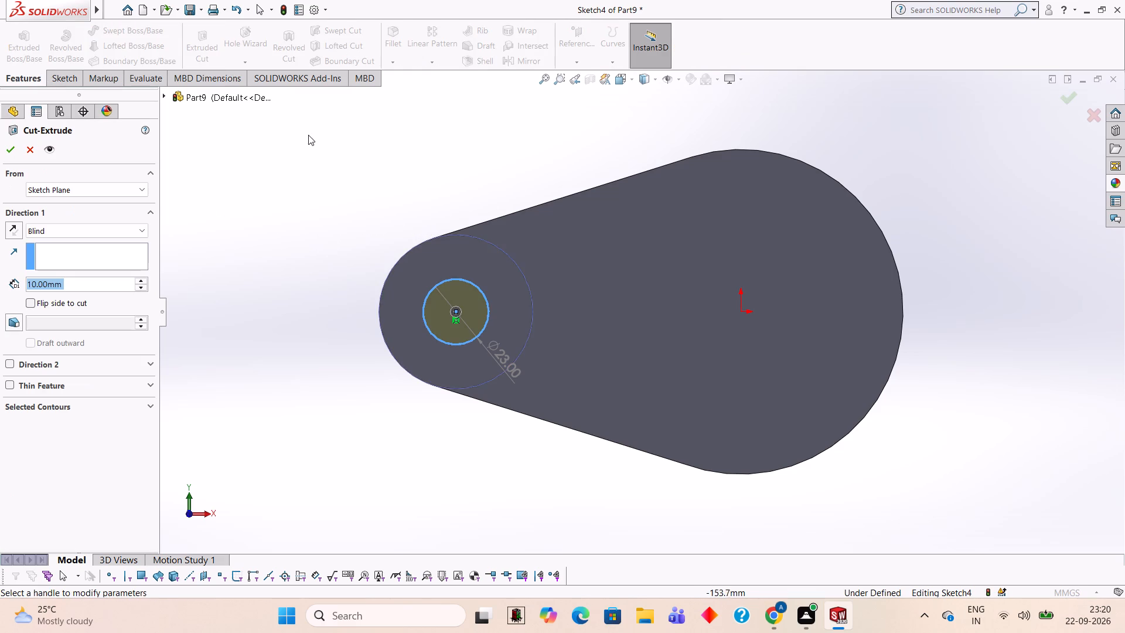
{"action": "middle_click_drag", "start_coordinate": [428, 174], "coordinate": [527, 287]}
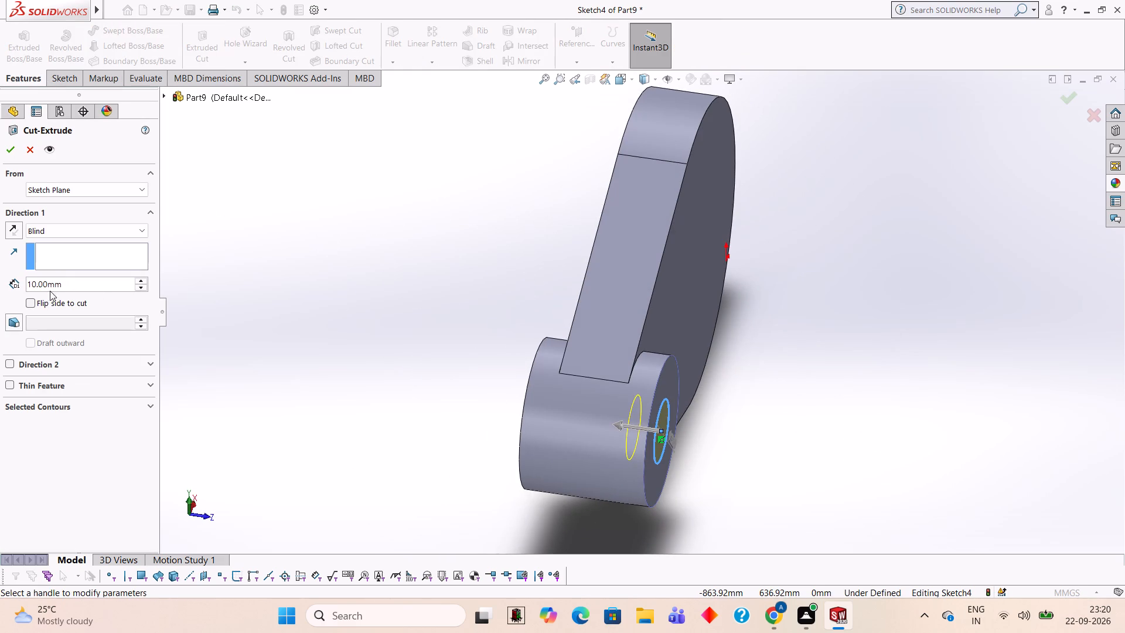
{"action": "left_click", "coordinate": [67, 285]}
{"action": "key", "text": "BackSpace"}
{"action": "key", "text": "BackSpace"}
{"action": "key", "text": "BackSpace"}
{"action": "key", "text": "BackSpace"}
{"action": "key", "text": "BackSpace"}
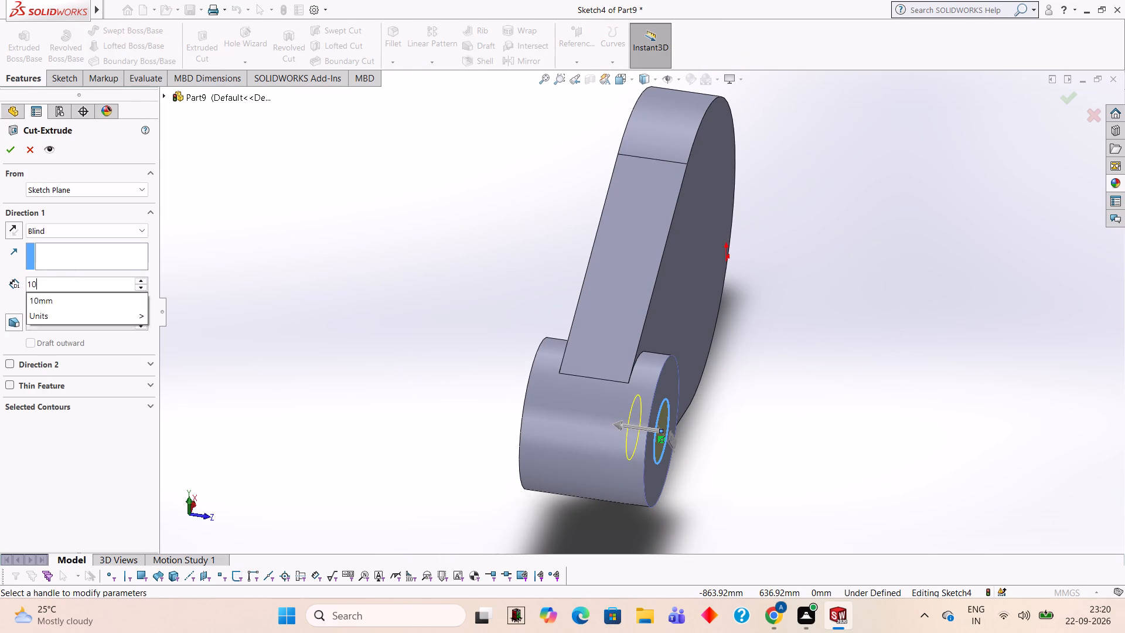
{"action": "key", "text": "BackSpace"}
{"action": "key", "text": "BackSpace"}
{"action": "type", "text": "25"}
{"action": "key", "text": "Return"}
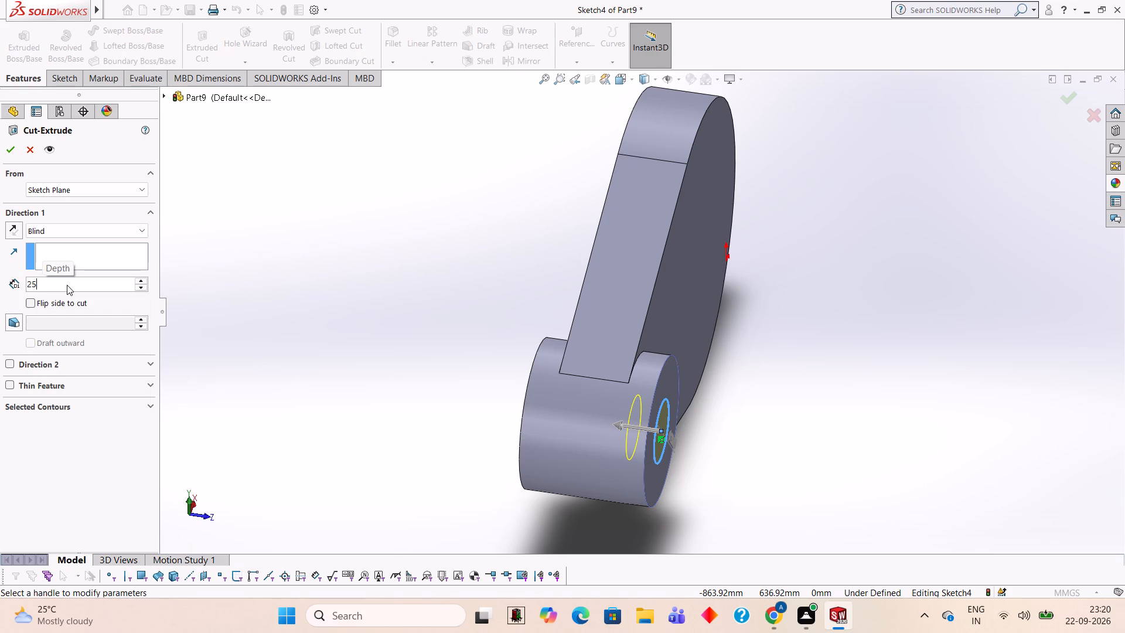
{"action": "type", "text": "30"}
{"action": "key", "text": "Return"}
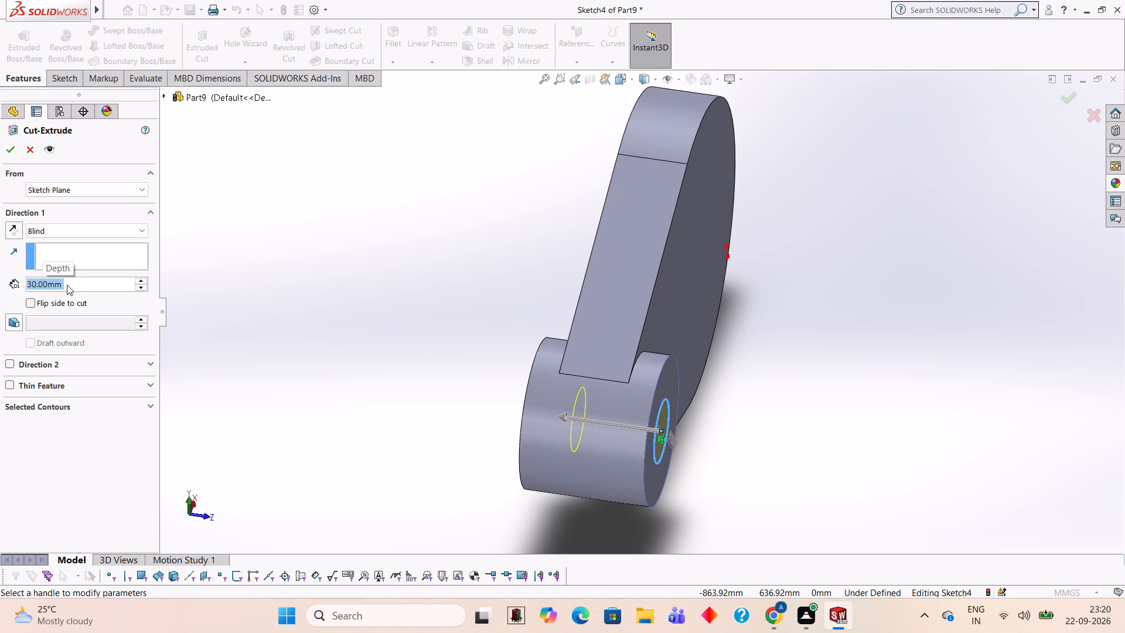
{"action": "type", "text": "45"}
{"action": "key", "text": "Return"}
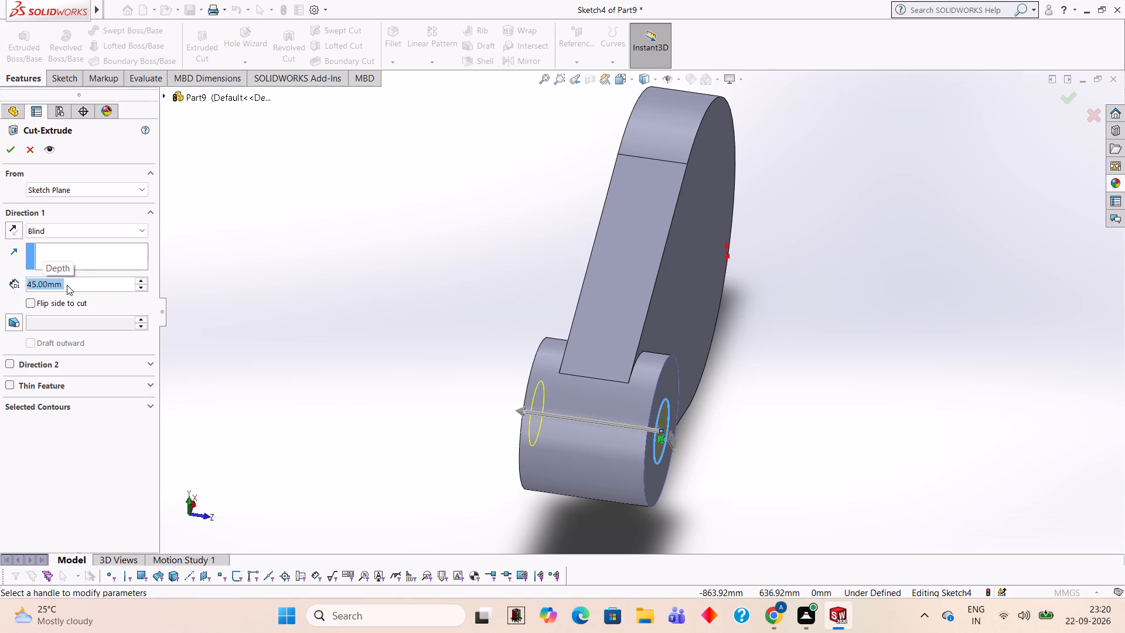
{"action": "type", "text": "50"}
{"action": "key", "text": "Return"}
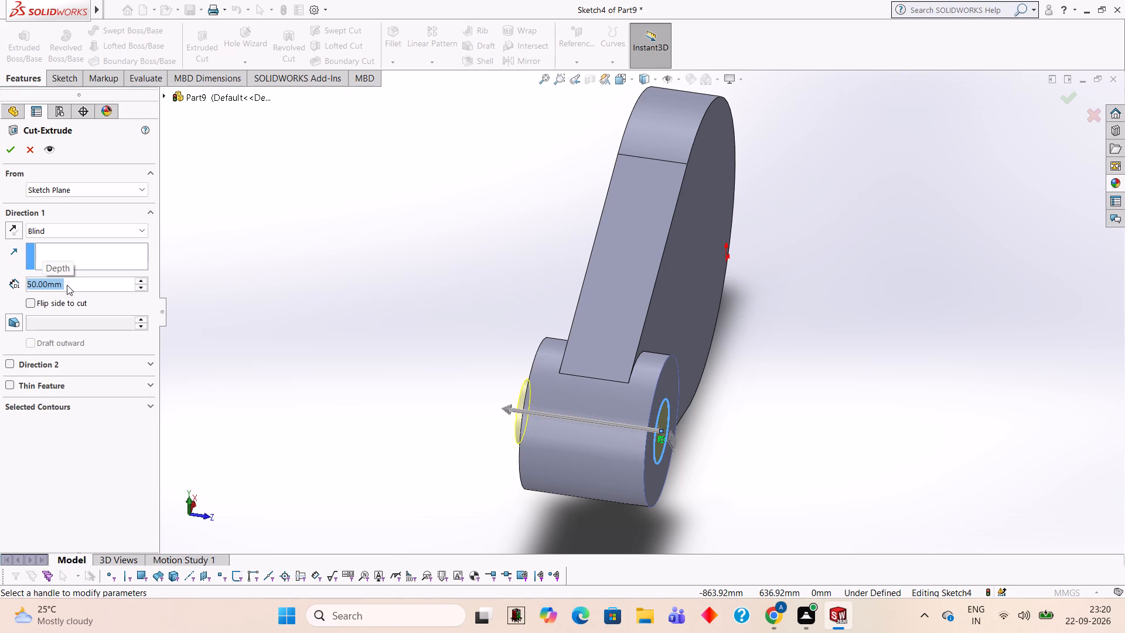
{"action": "left_click", "coordinate": [13, 155]}
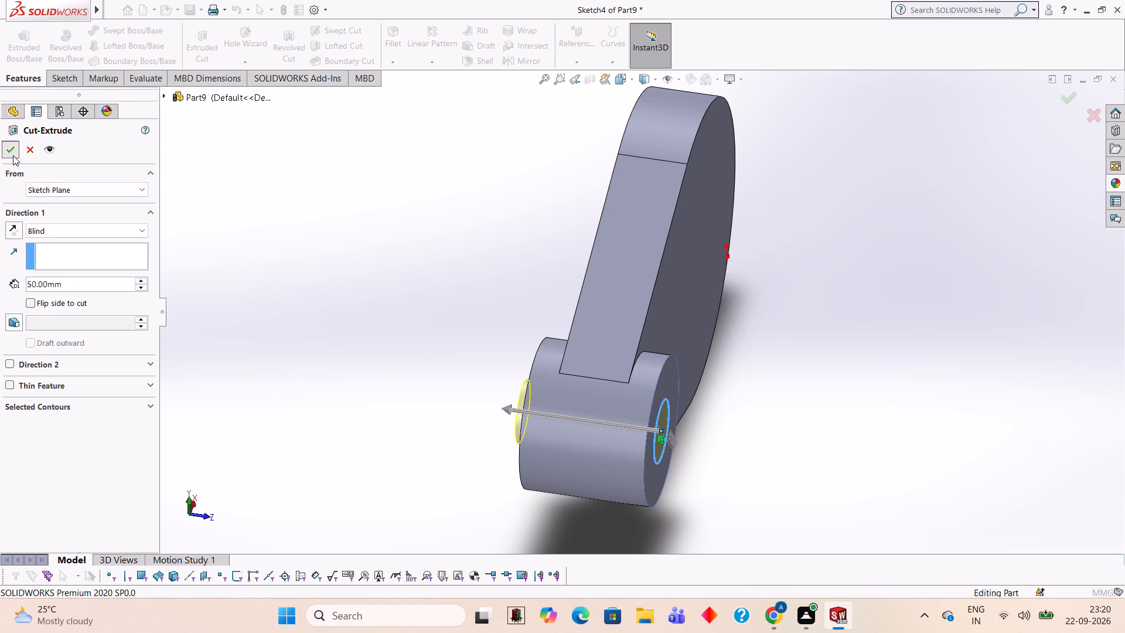
{"action": "left_click", "coordinate": [511, 313]}
Examine the small-end bore, the bosses and the plate from several angles.
{"action": "middle_click_drag", "start_coordinate": [844, 396], "coordinate": [727, 307]}
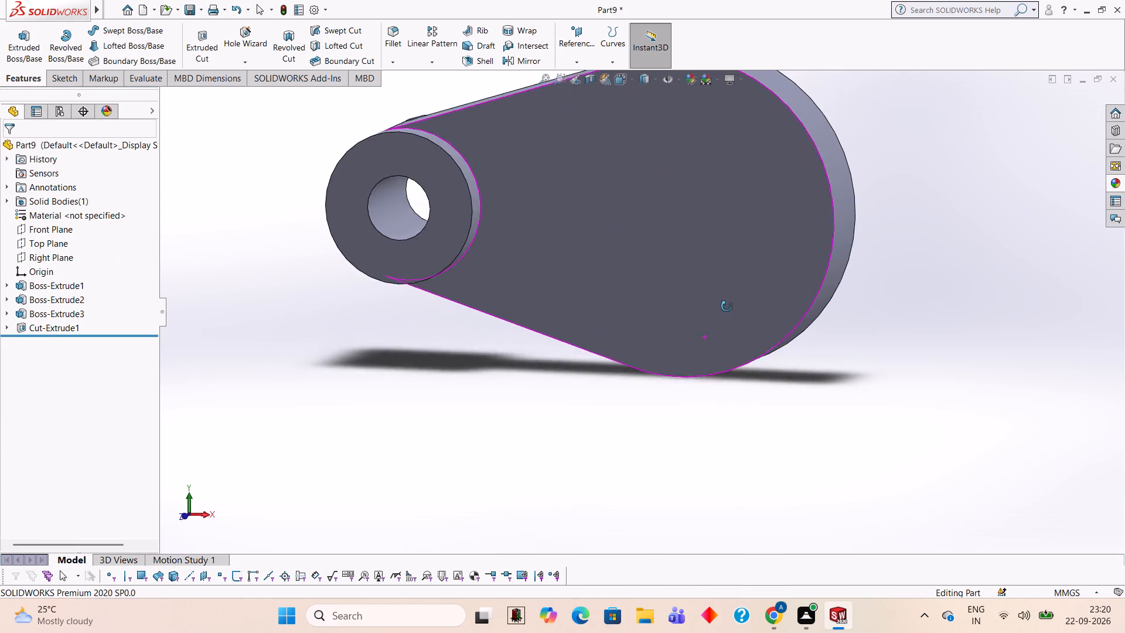
{"action": "middle_click_drag", "start_coordinate": [727, 307], "coordinate": [765, 283]}
{"action": "left_click", "coordinate": [923, 392]}
{"action": "middle_click_drag", "start_coordinate": [889, 408], "coordinate": [861, 235]}
{"action": "scroll", "coordinate": [889, 408], "scroll_direction": "up", "scroll_amount": 1}
{"action": "middle_click", "coordinate": [861, 235]}
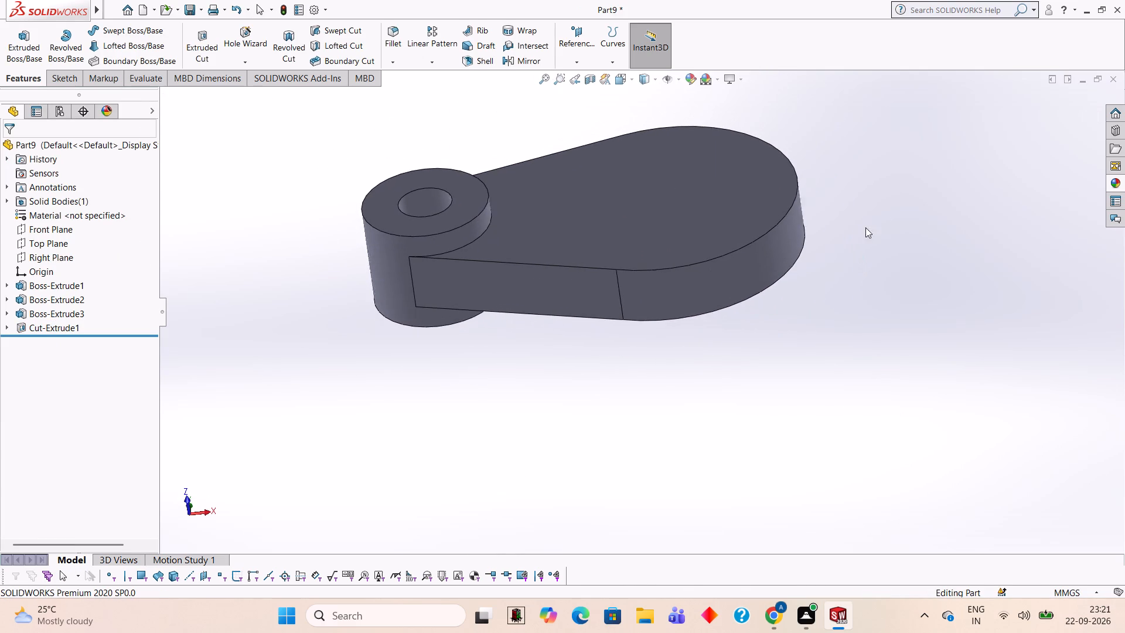
{"action": "middle_click_drag", "start_coordinate": [785, 424], "coordinate": [763, 381]}
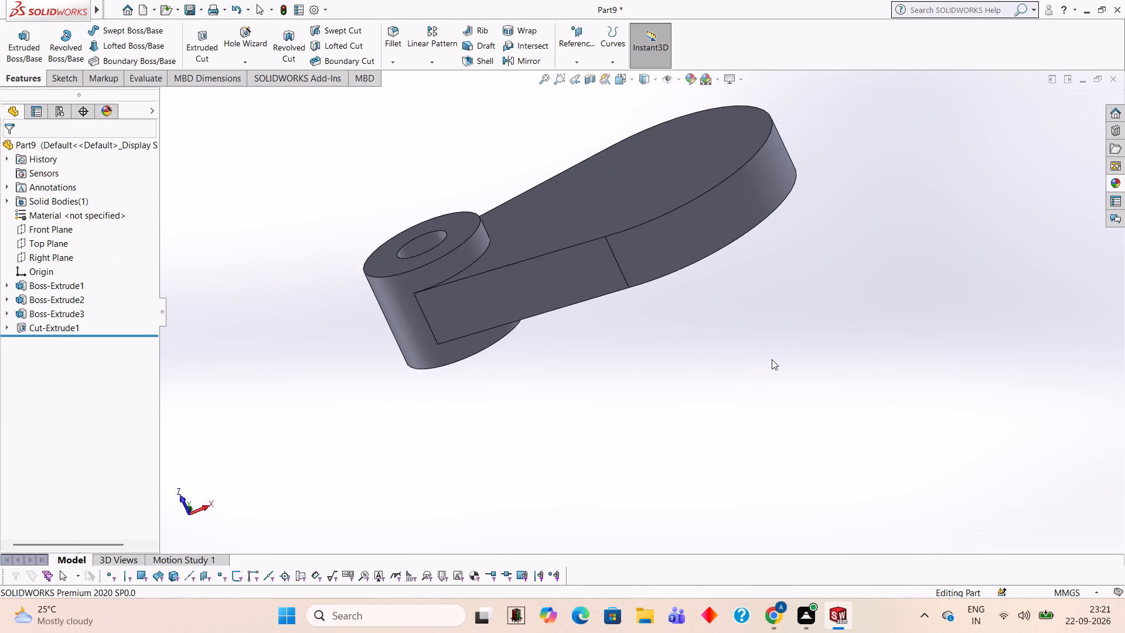
{"action": "middle_click_drag", "start_coordinate": [762, 321], "coordinate": [798, 393]}
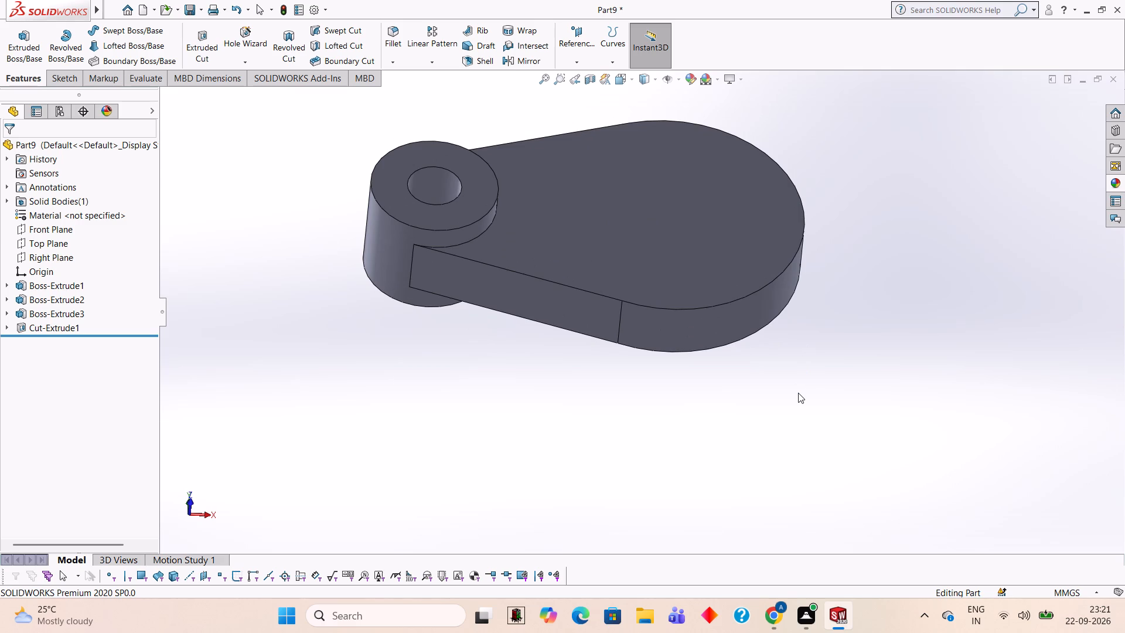
Start a sketch on the plate's front face and draw a 40 mm horizontal line from the origin toward the small end.
{"action": "left_click", "coordinate": [685, 193]}
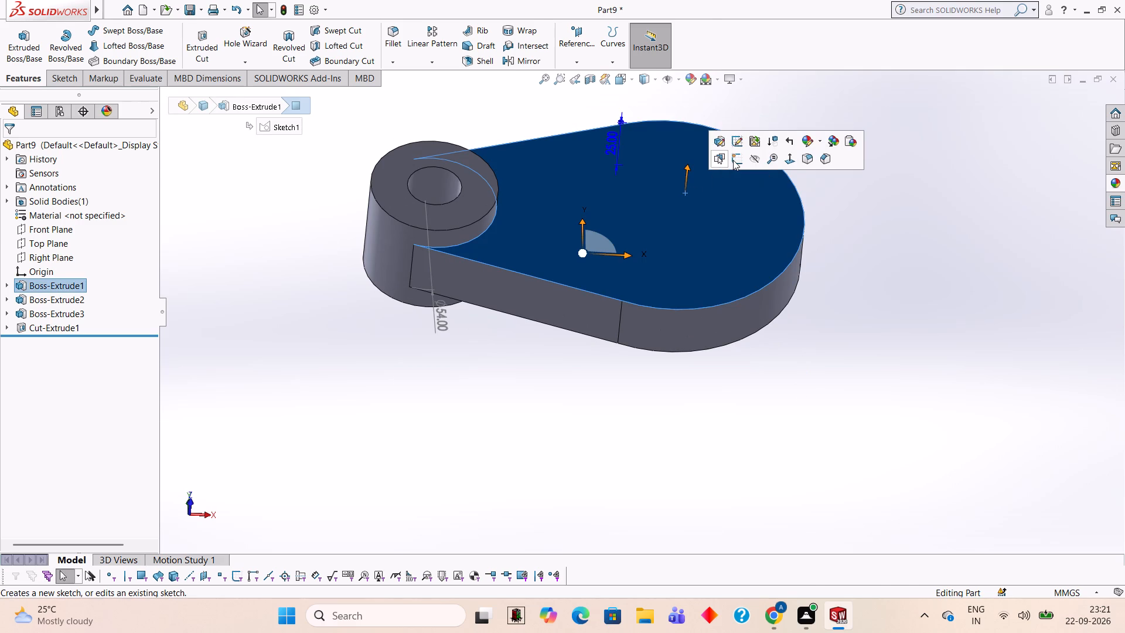
{"action": "left_click", "coordinate": [733, 160]}
{"action": "key", "text": "ctrl+8"}
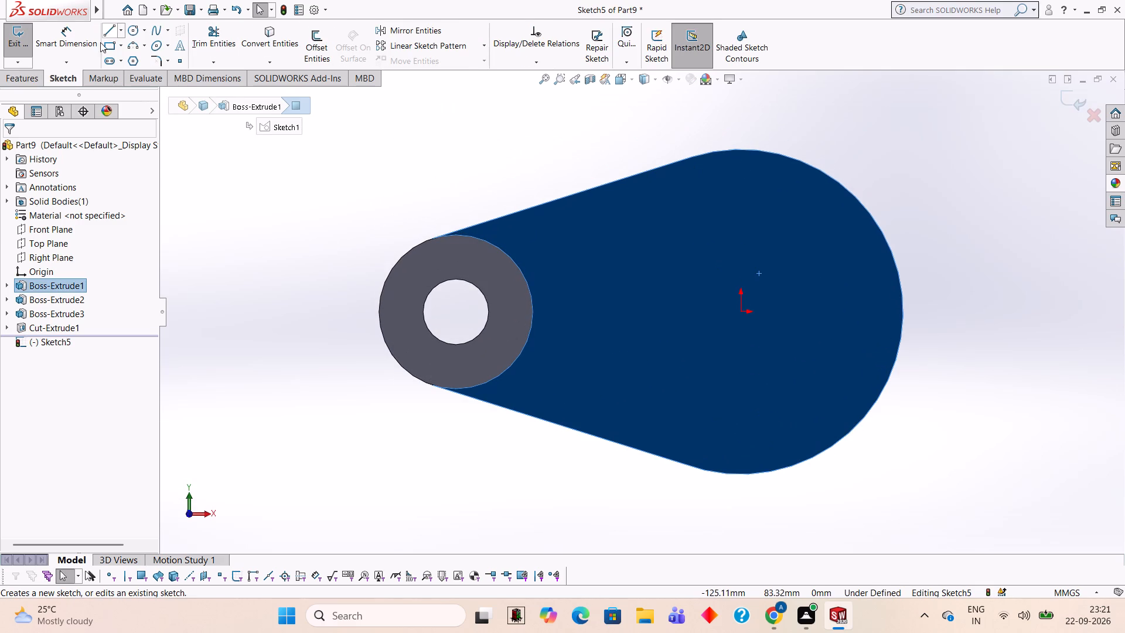
{"action": "left_click", "coordinate": [107, 30]}
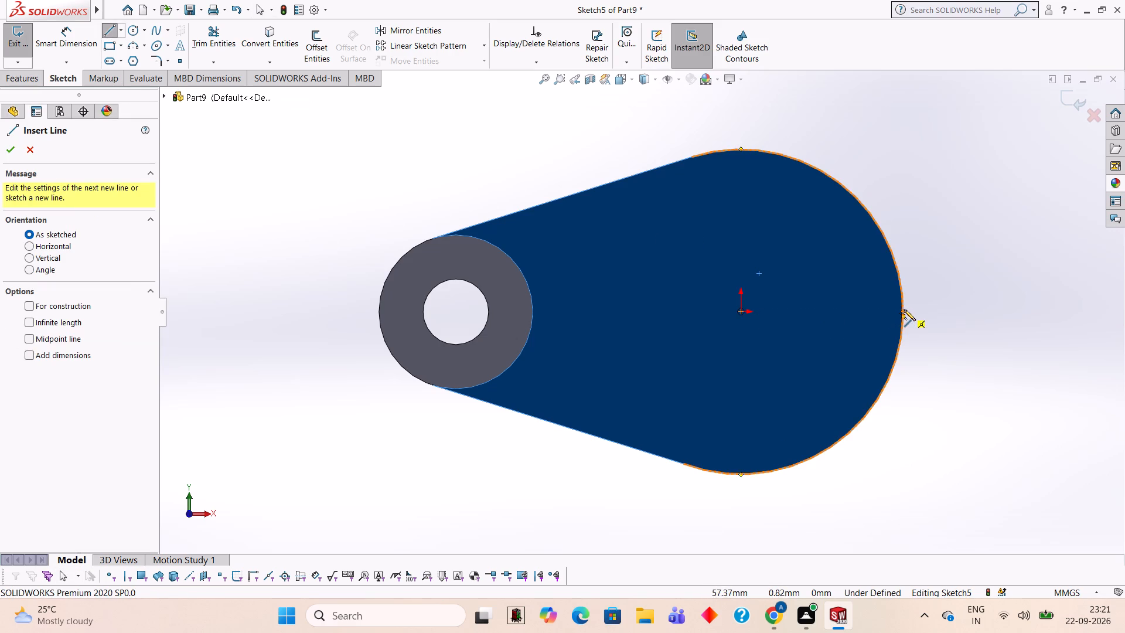
{"action": "left_click", "coordinate": [739, 311]}
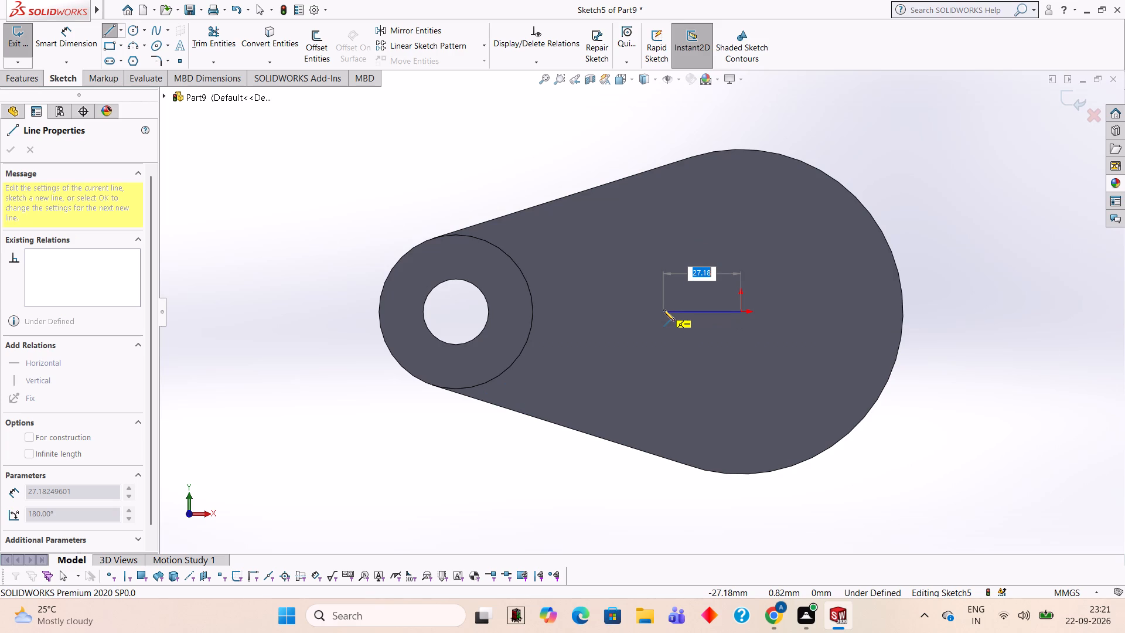
{"action": "type", "text": "40"}
{"action": "key", "text": "Return"}
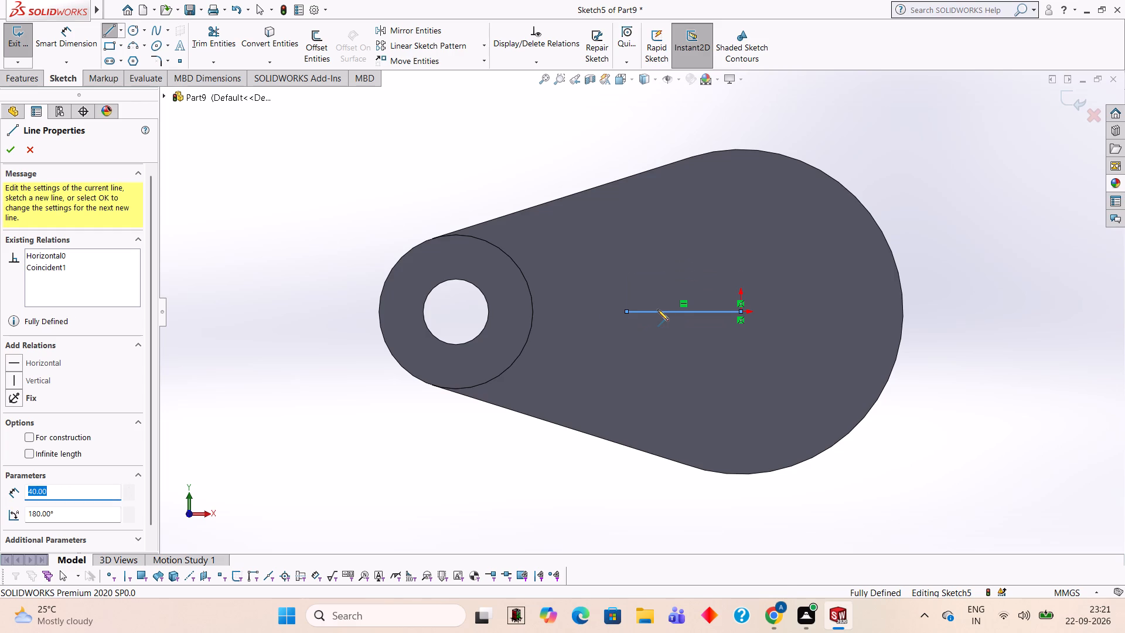
{"action": "key", "text": "Escape"}
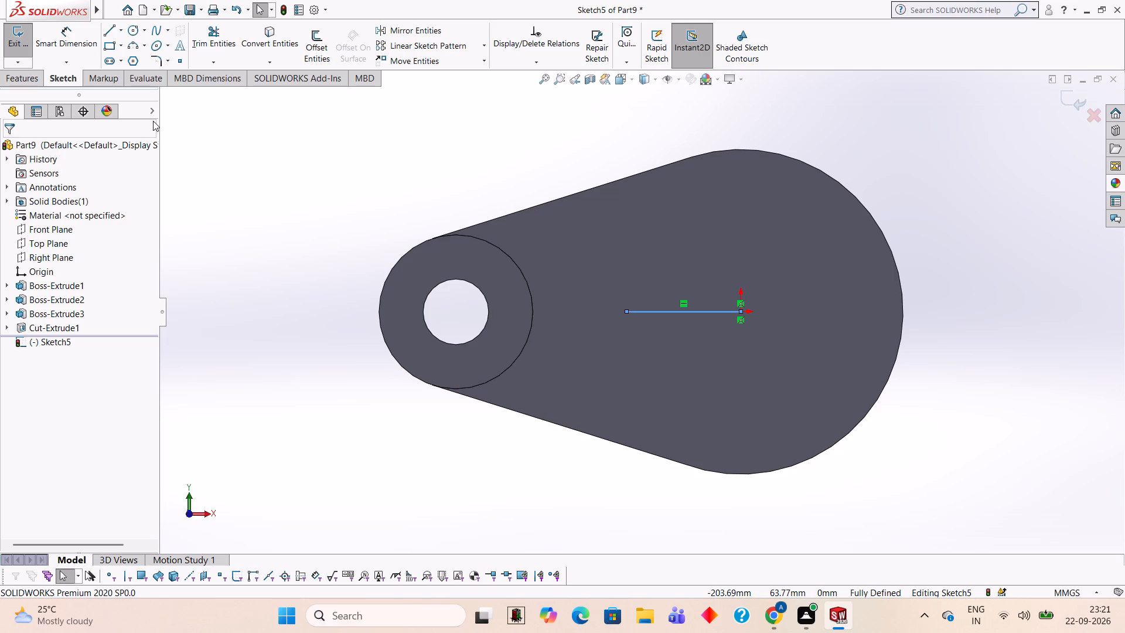
Draw a circle centred on the end of the 40 mm line nearest the small-end boss.
{"action": "left_click", "coordinate": [130, 31]}
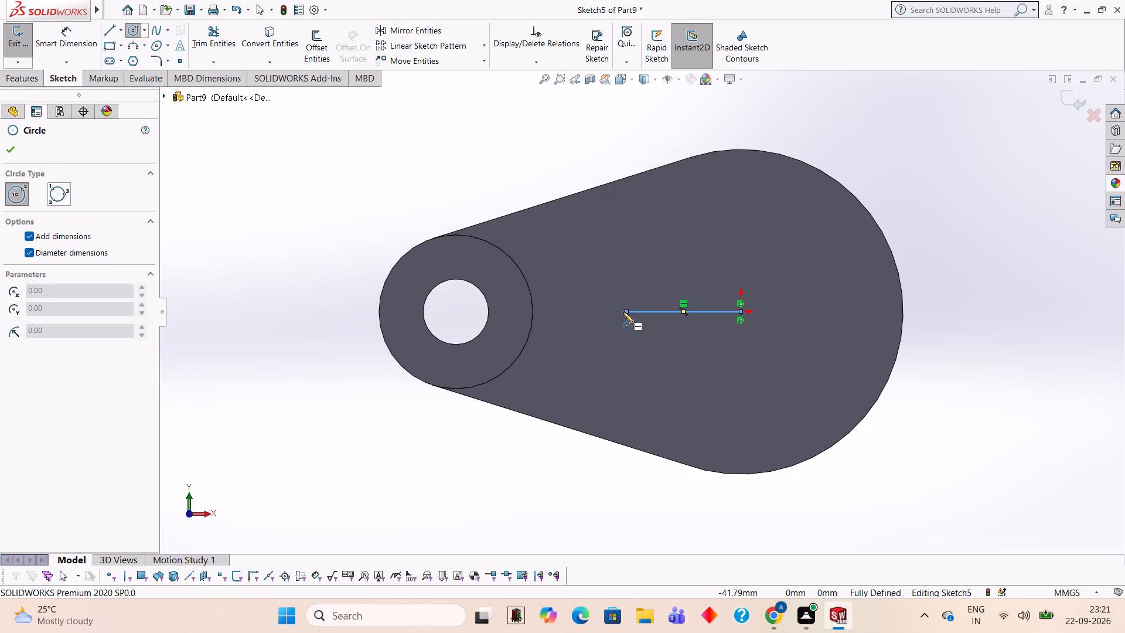
{"action": "left_click", "coordinate": [627, 312]}
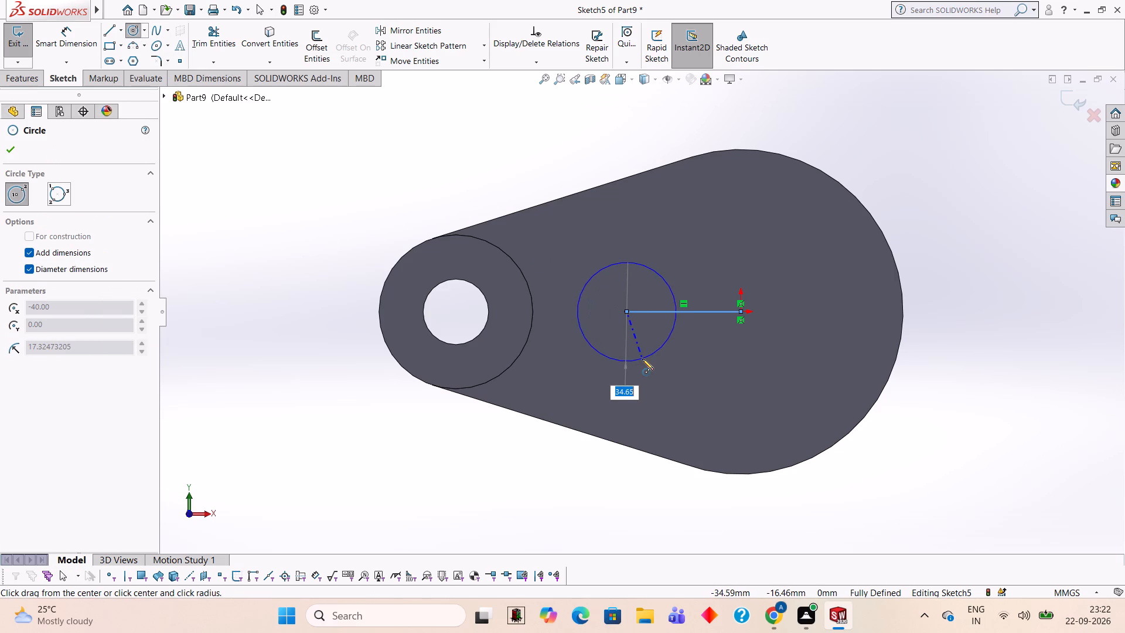
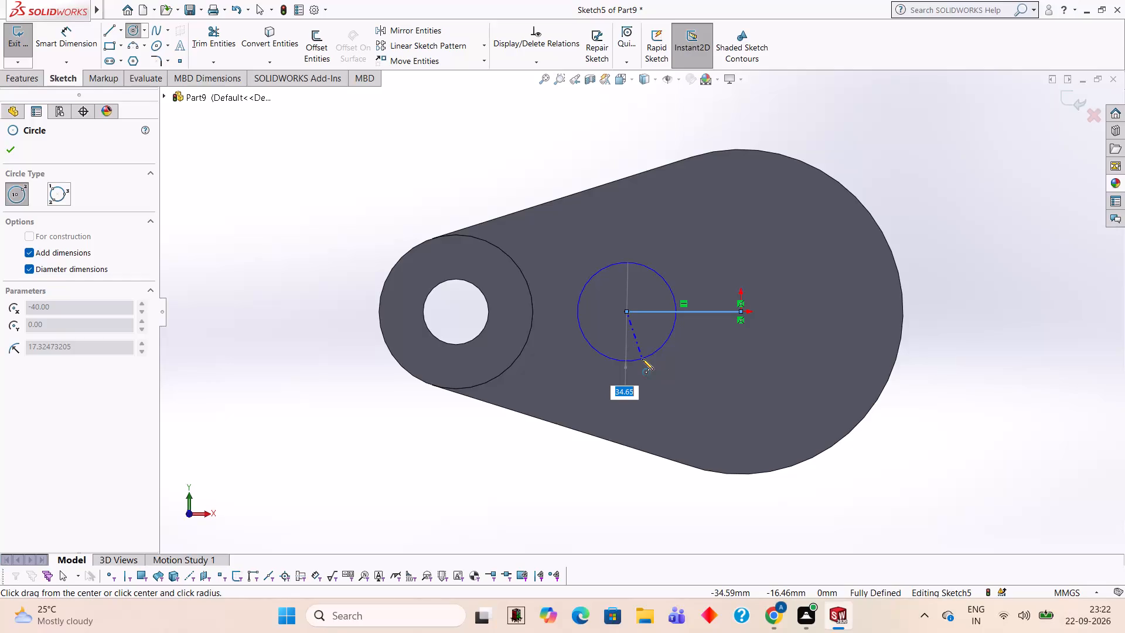
Set the diameter of the circle at the end of the 40 mm line to 54 mm.
{"action": "type", "text": "54"}
{"action": "key", "text": "Return"}
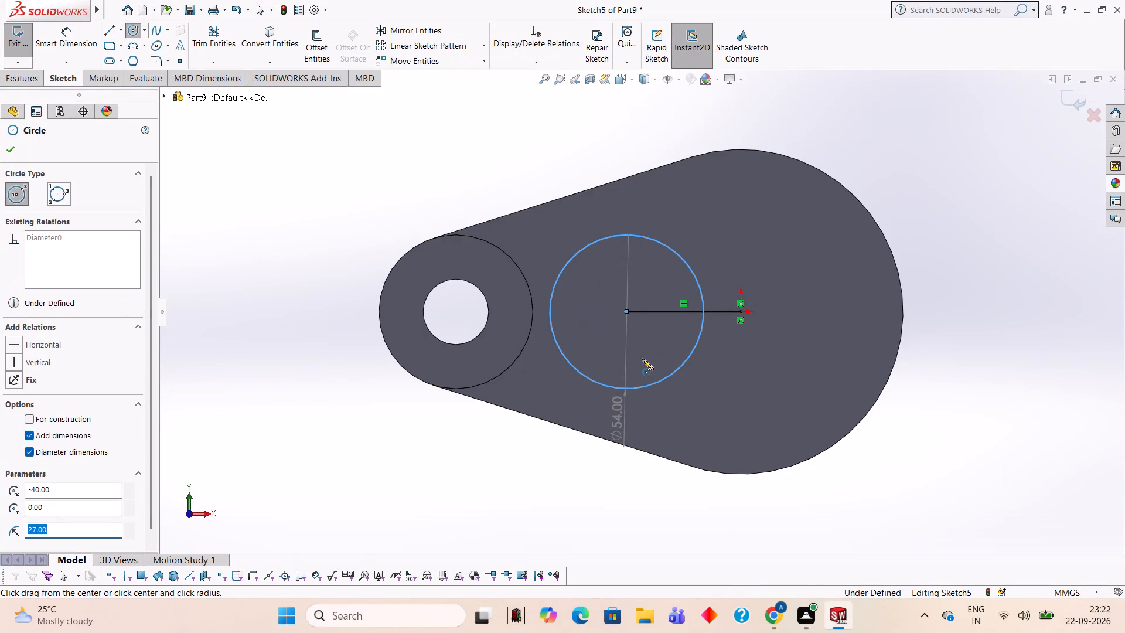
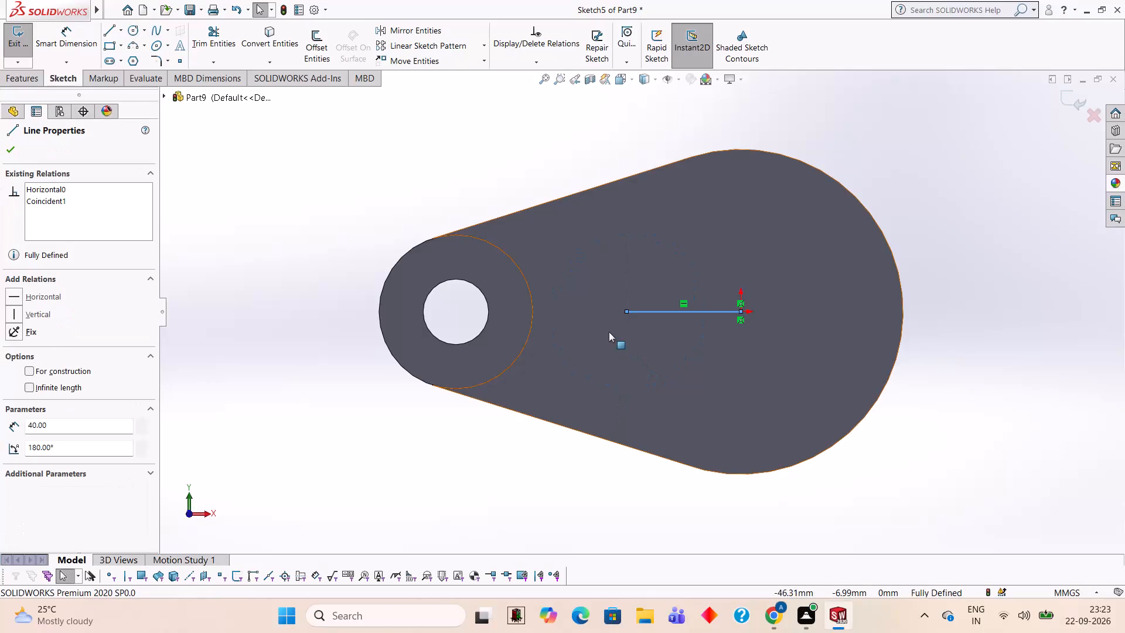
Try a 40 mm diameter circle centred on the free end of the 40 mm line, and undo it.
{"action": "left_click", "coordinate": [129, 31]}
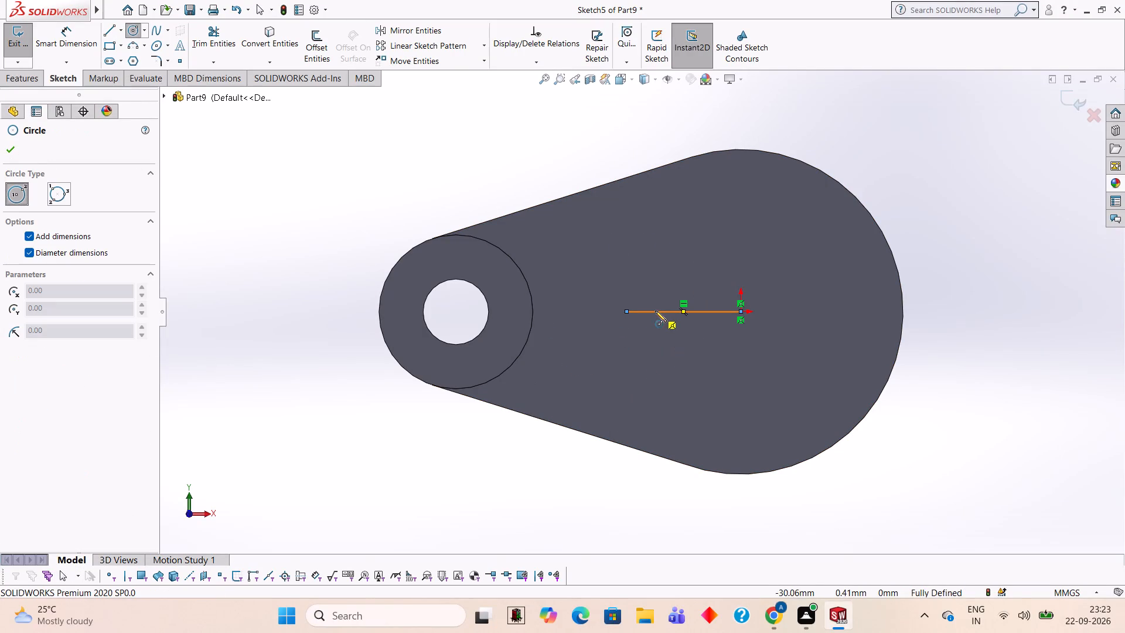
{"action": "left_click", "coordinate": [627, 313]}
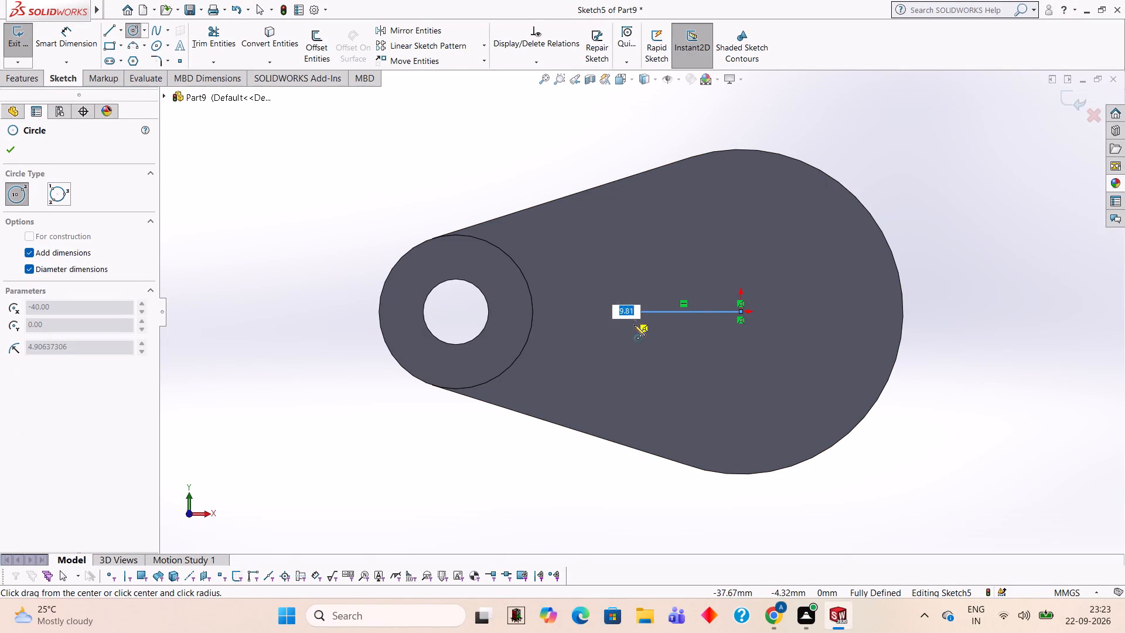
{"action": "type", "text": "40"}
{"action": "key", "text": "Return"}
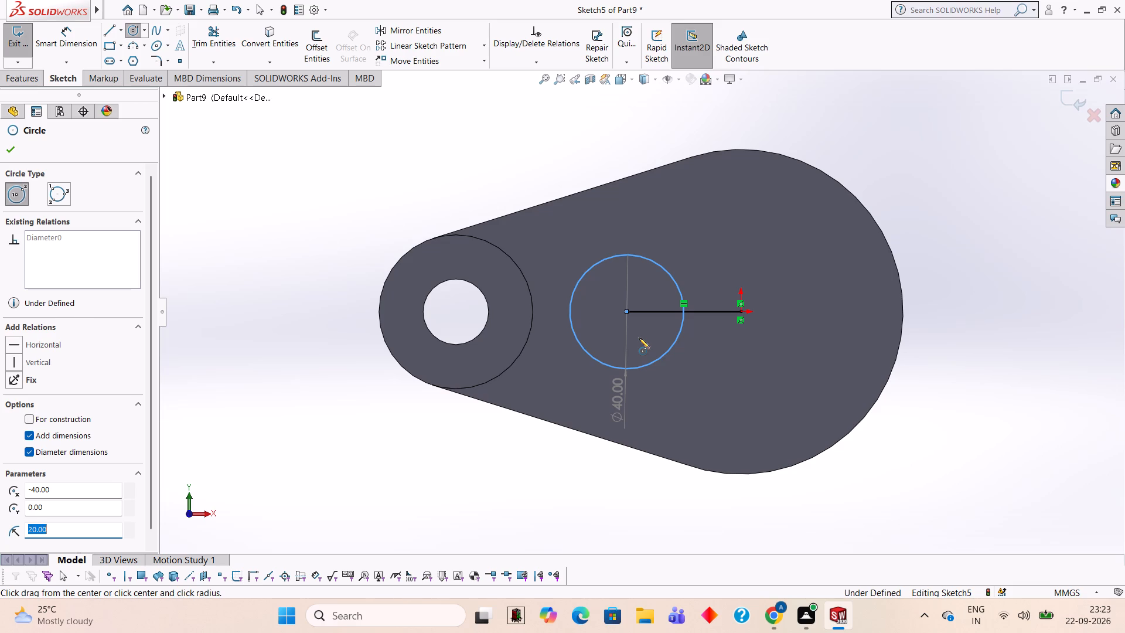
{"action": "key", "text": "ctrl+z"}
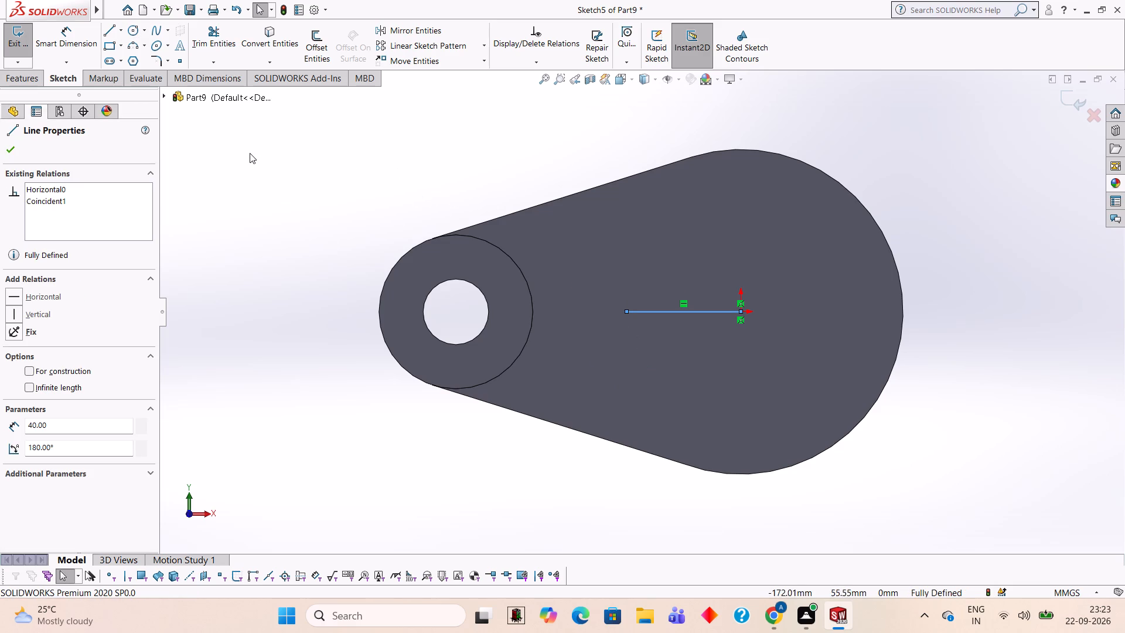
Draw a 50 mm diameter circle centred on the free end of the 40 mm line.
{"action": "left_click", "coordinate": [134, 26]}
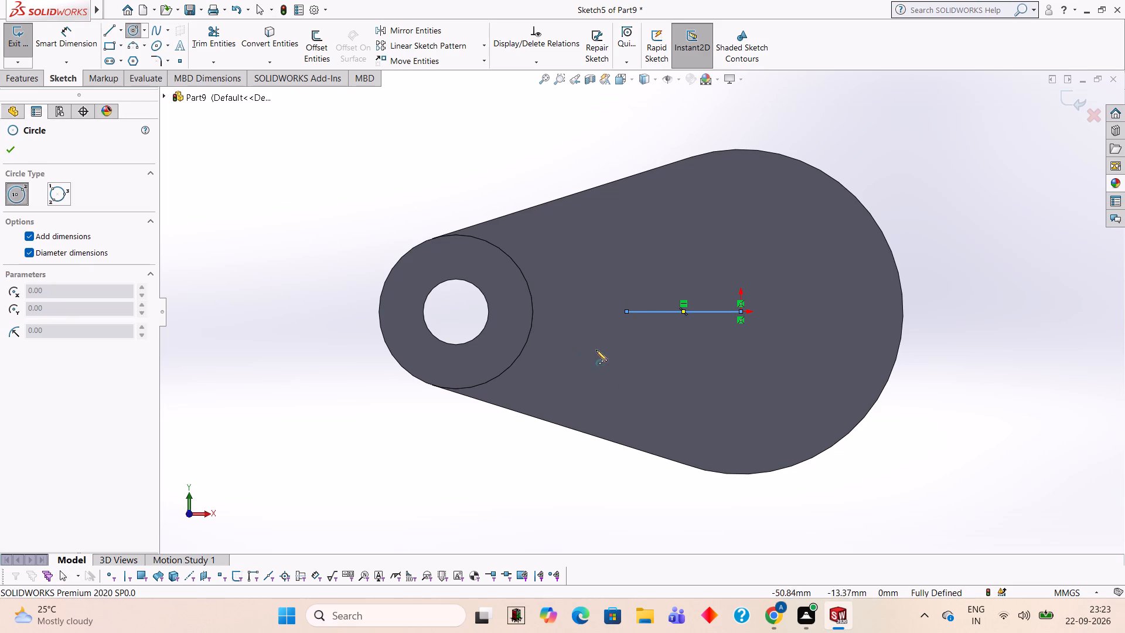
{"action": "left_click", "coordinate": [626, 311]}
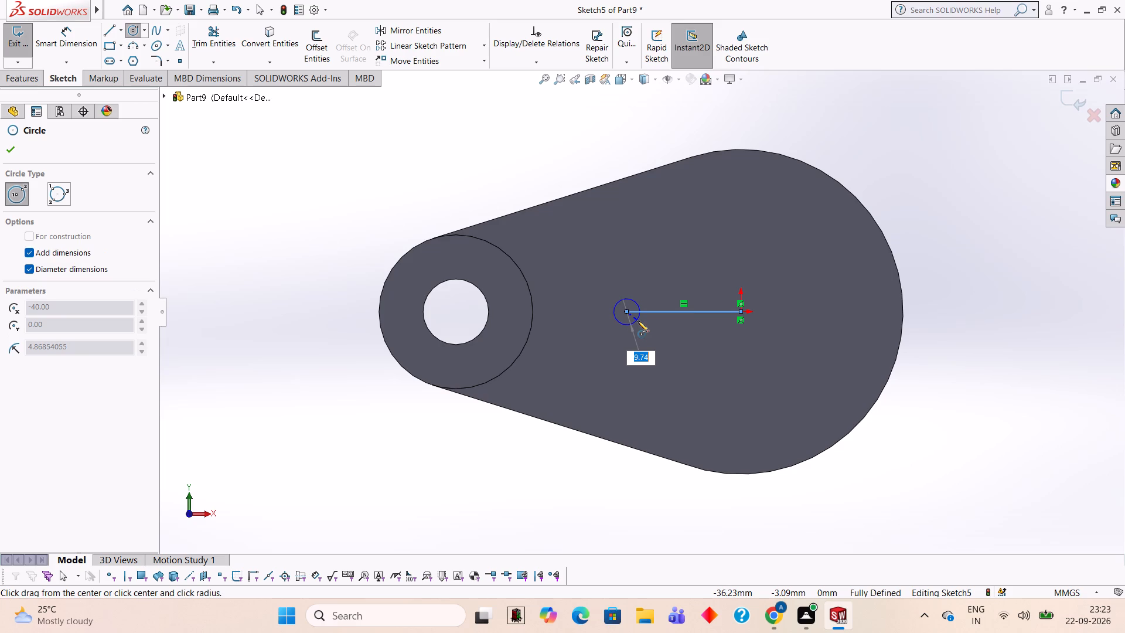
{"action": "type", "text": "50"}
{"action": "key", "text": "Return"}
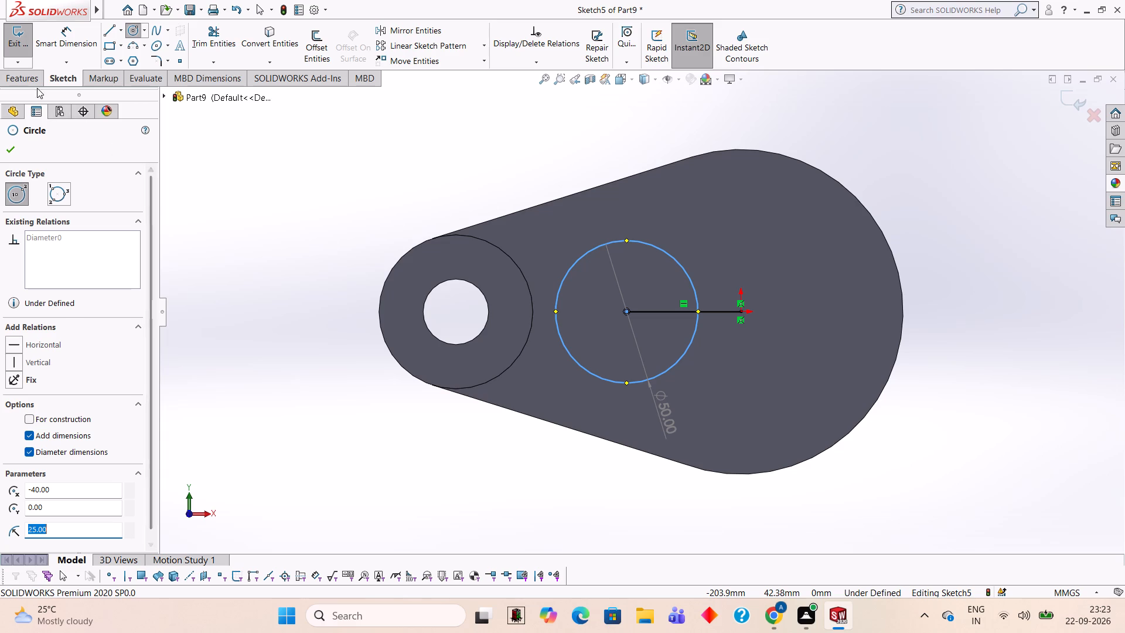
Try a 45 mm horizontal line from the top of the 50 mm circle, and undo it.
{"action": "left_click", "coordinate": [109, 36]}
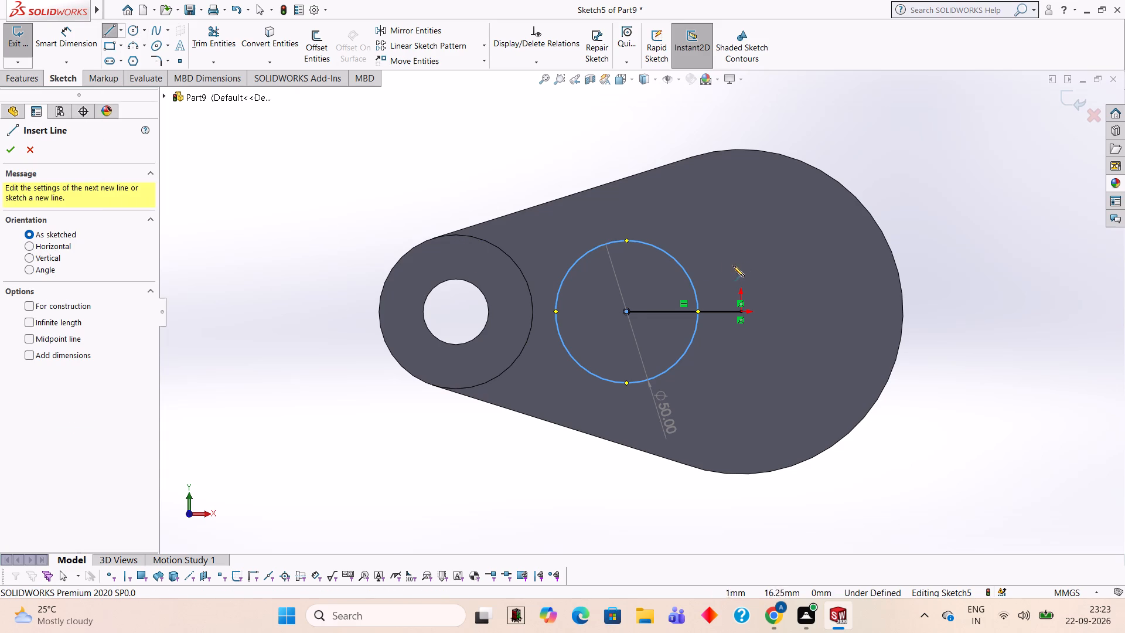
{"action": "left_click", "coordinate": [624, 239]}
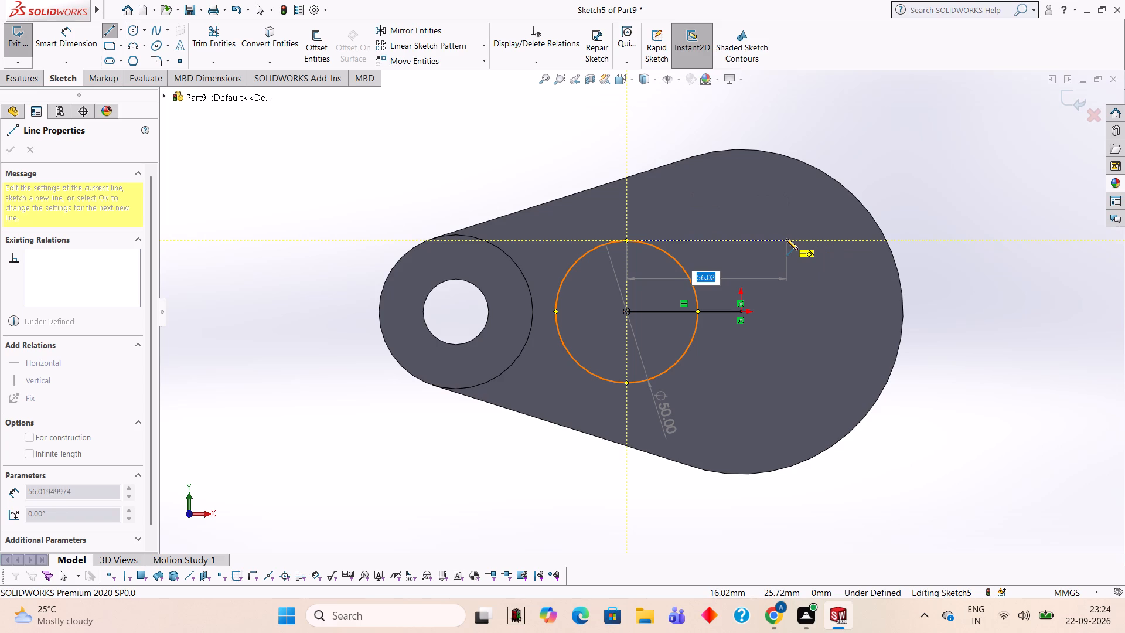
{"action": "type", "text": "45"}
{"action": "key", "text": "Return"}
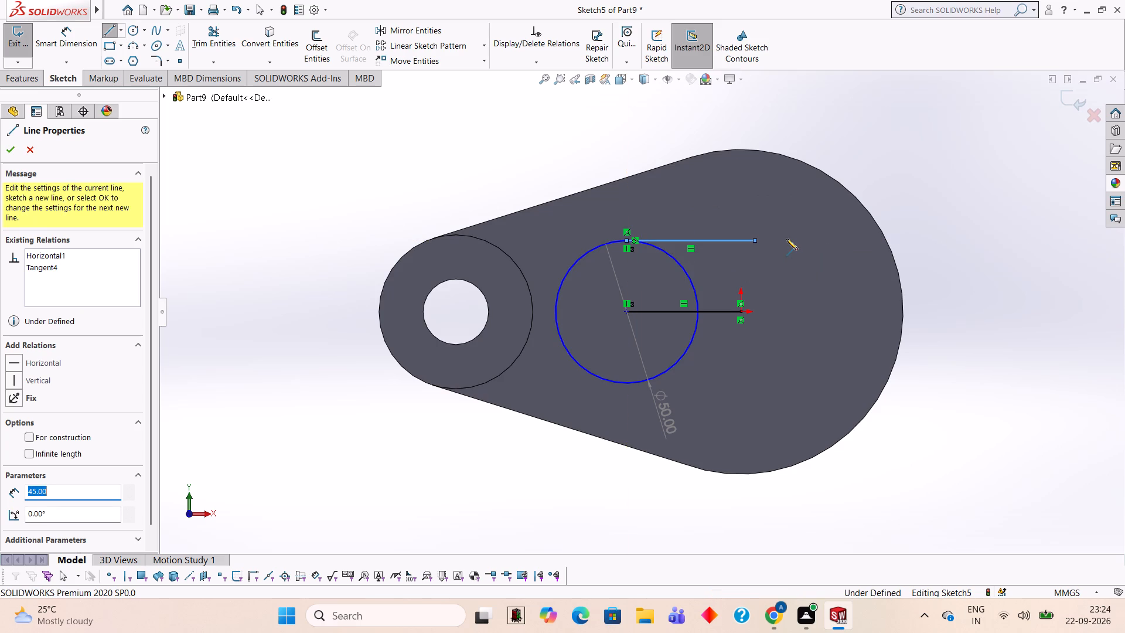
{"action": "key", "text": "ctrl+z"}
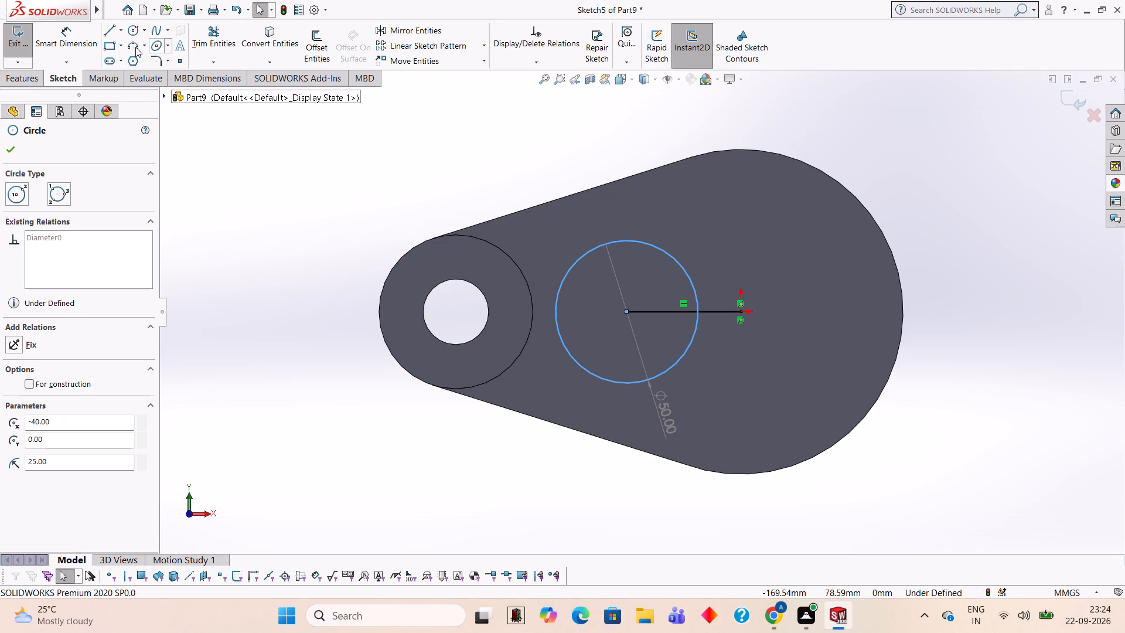
Draw a 50 mm horizontal line from the circle's top point, a 50 mm vertical line down, and a horizontal line back to its bottom point.
{"action": "left_click", "coordinate": [111, 28]}
{"action": "left_click", "coordinate": [627, 240]}
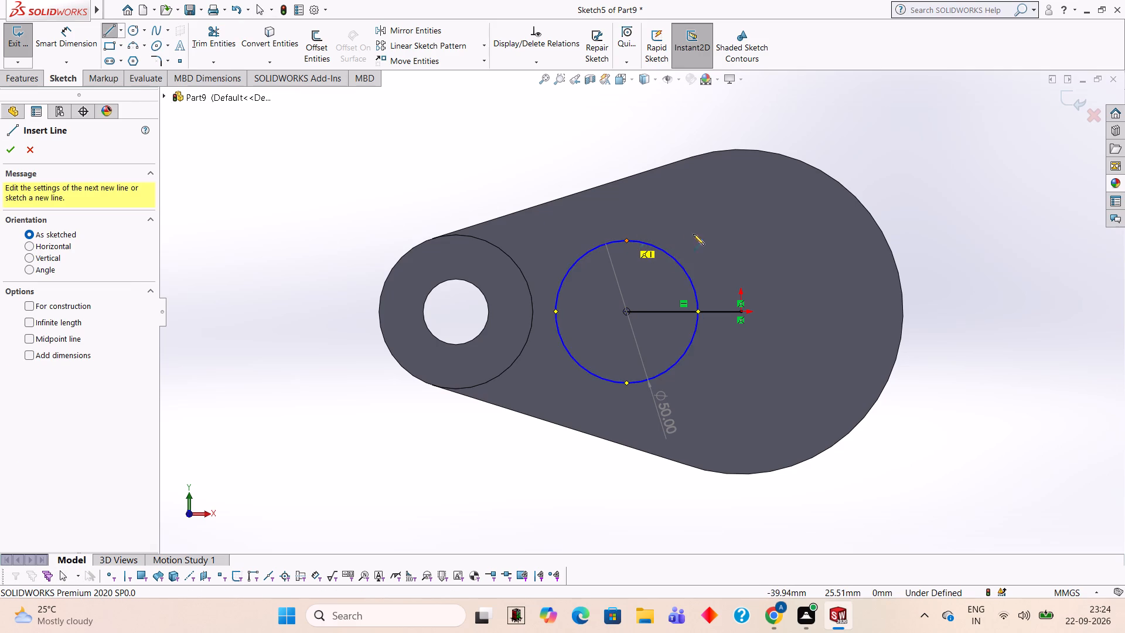
{"action": "type", "text": "50"}
{"action": "key", "text": "Return"}
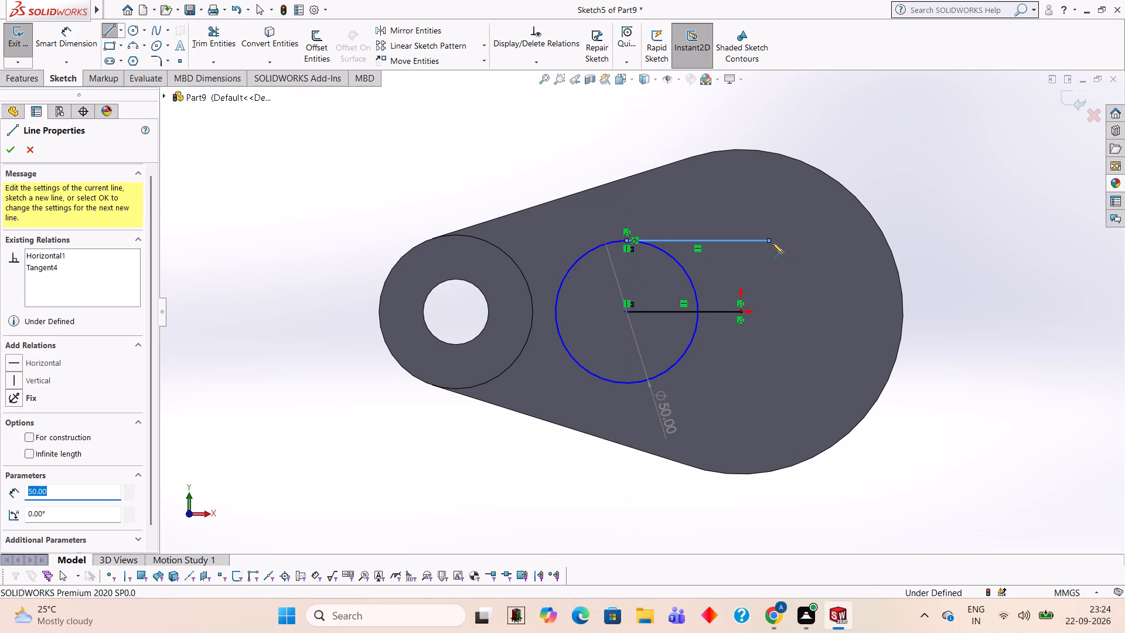
{"action": "left_click", "coordinate": [770, 383]}
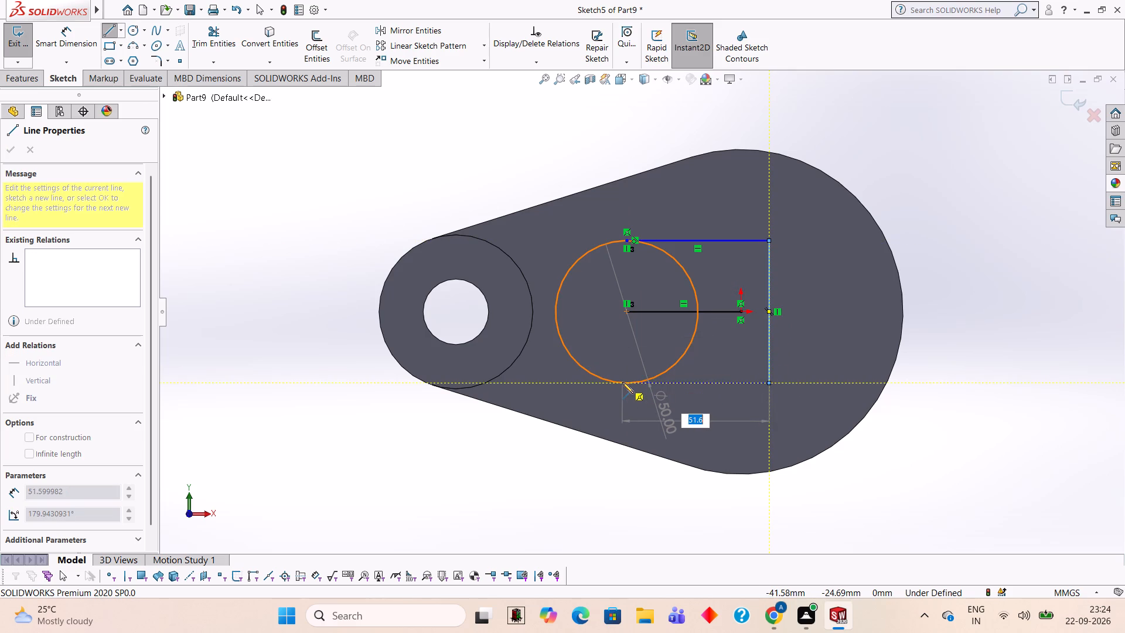
{"action": "left_click", "coordinate": [624, 383]}
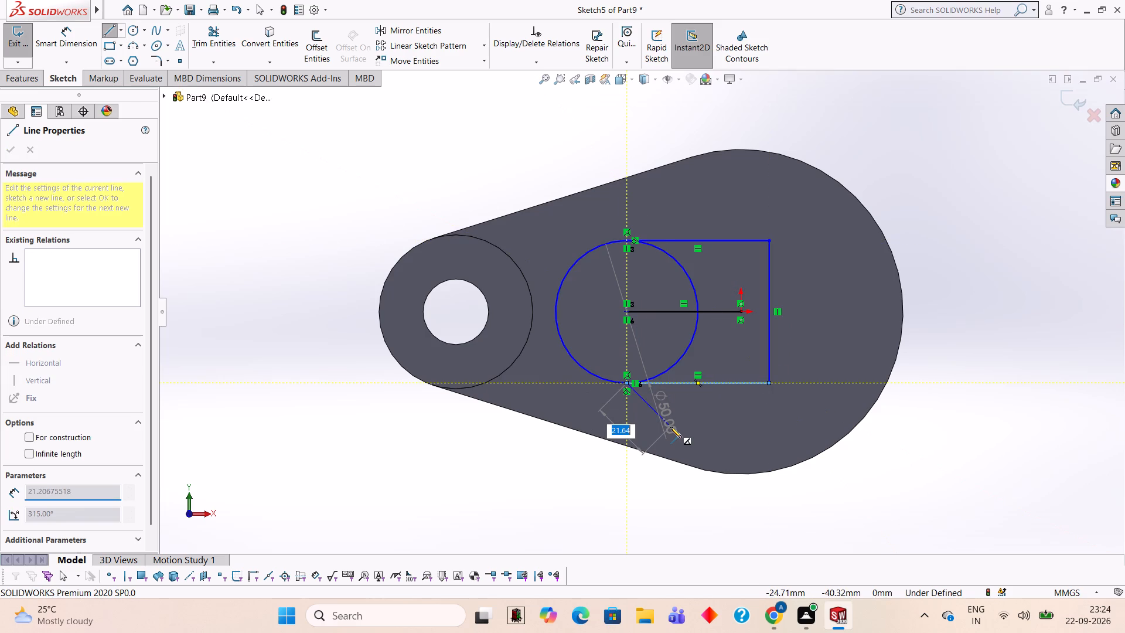
{"action": "key", "text": "Escape"}
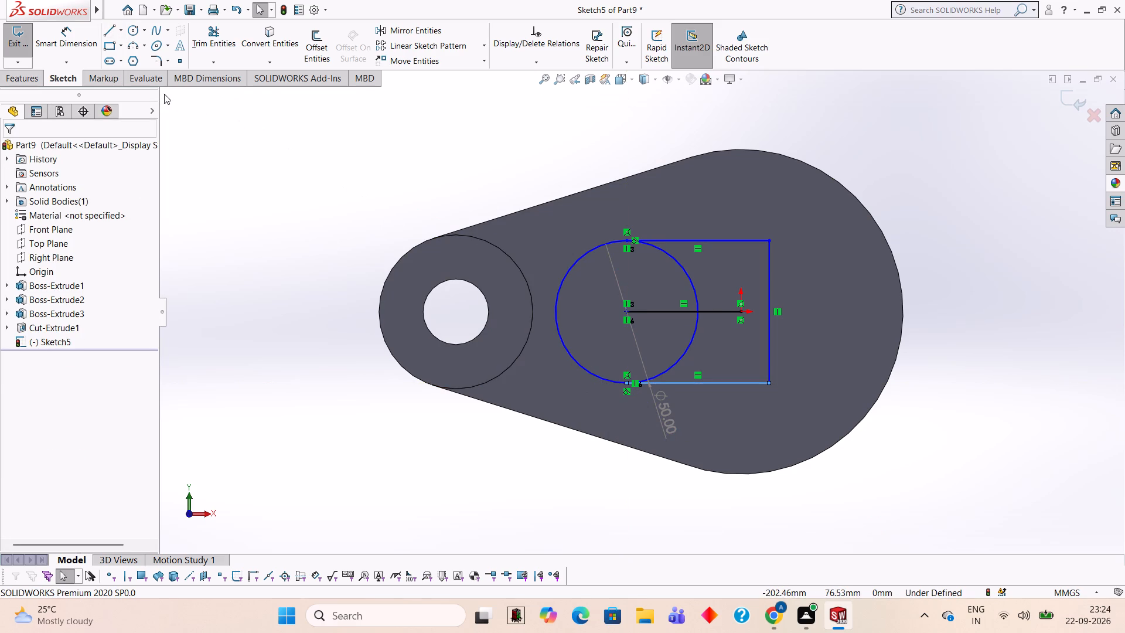
Draw a 30 mm vertical line upward from the sketch origin.
{"action": "left_click", "coordinate": [110, 25]}
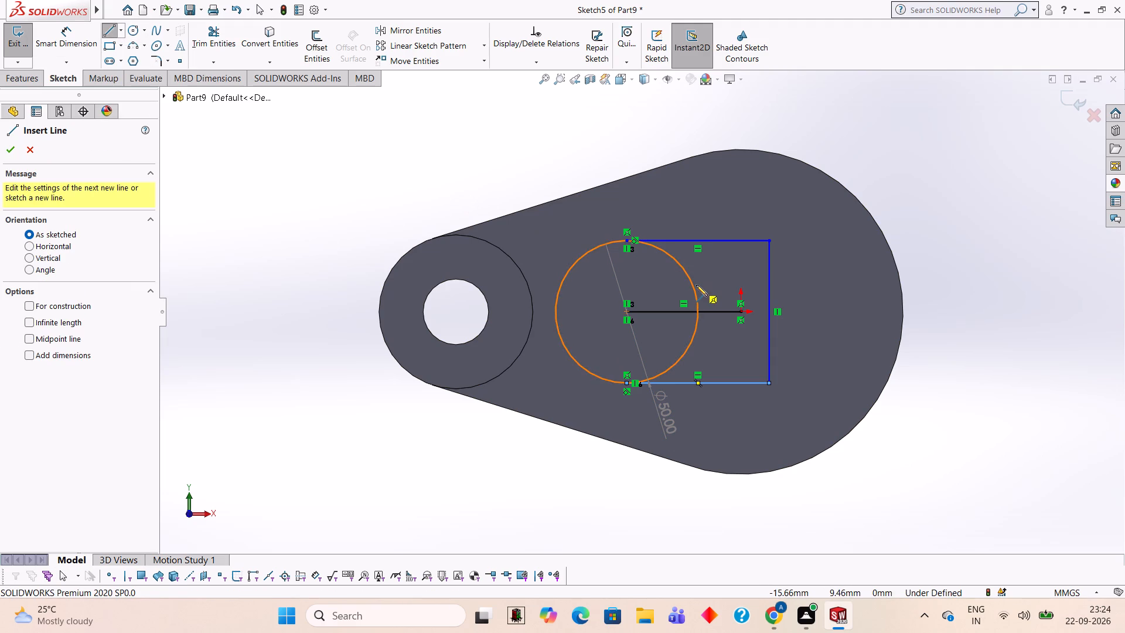
{"action": "left_click", "coordinate": [742, 311]}
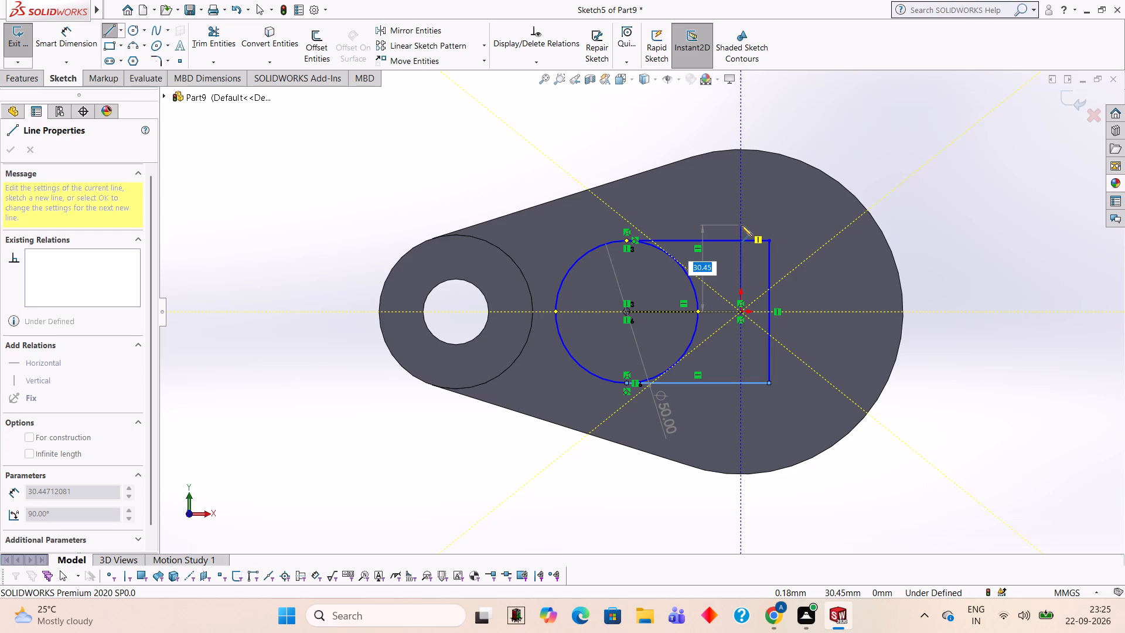
{"action": "type", "text": "30"}
{"action": "key", "text": "Return"}
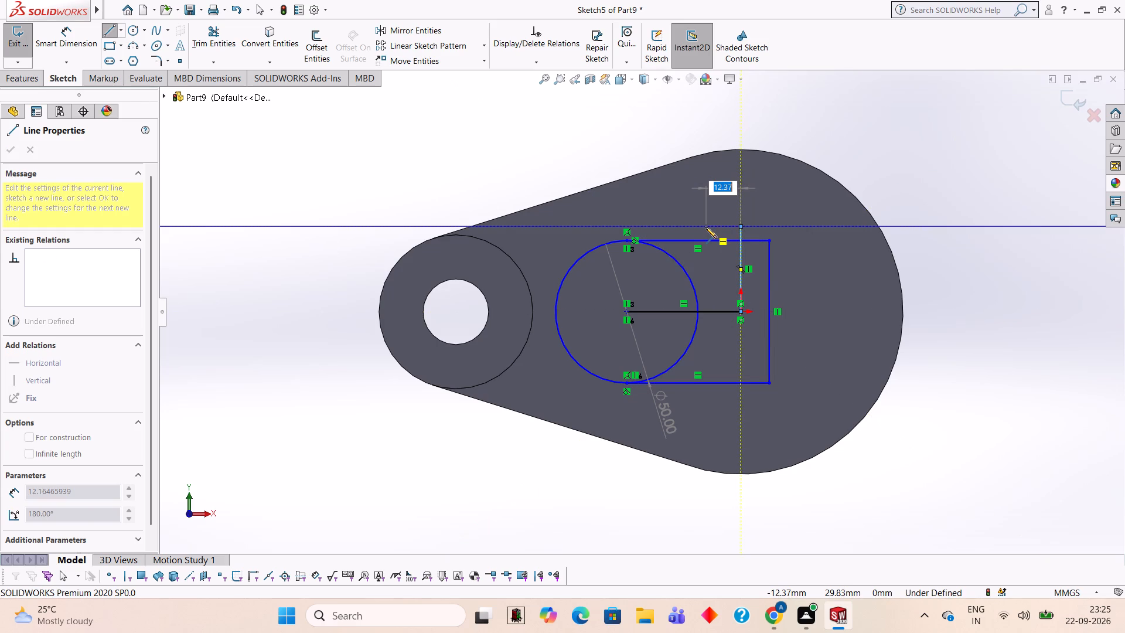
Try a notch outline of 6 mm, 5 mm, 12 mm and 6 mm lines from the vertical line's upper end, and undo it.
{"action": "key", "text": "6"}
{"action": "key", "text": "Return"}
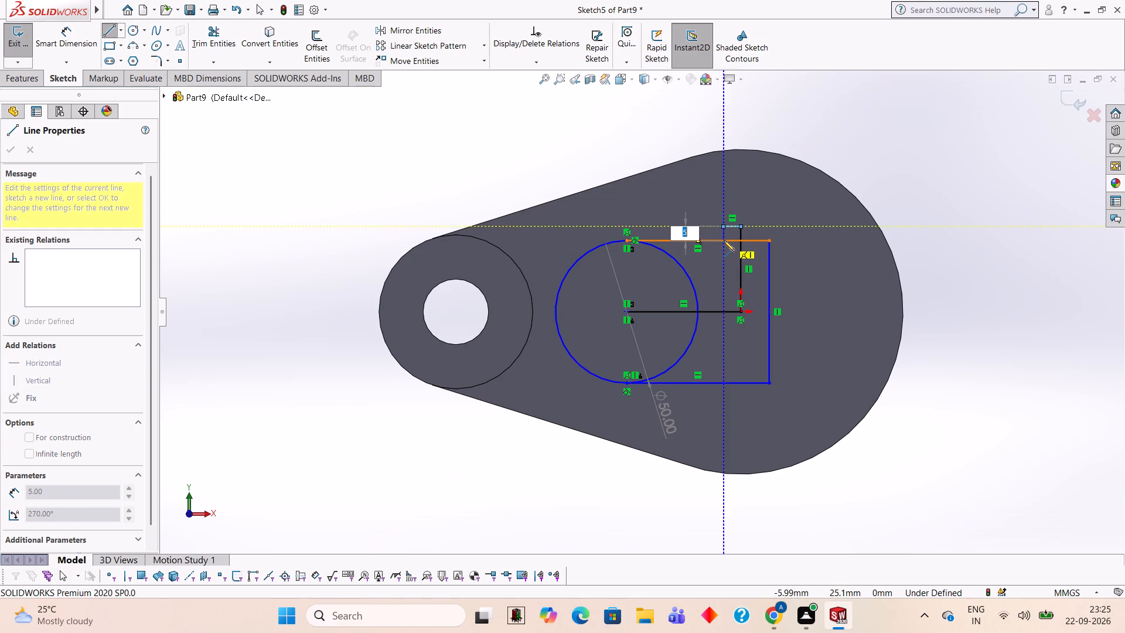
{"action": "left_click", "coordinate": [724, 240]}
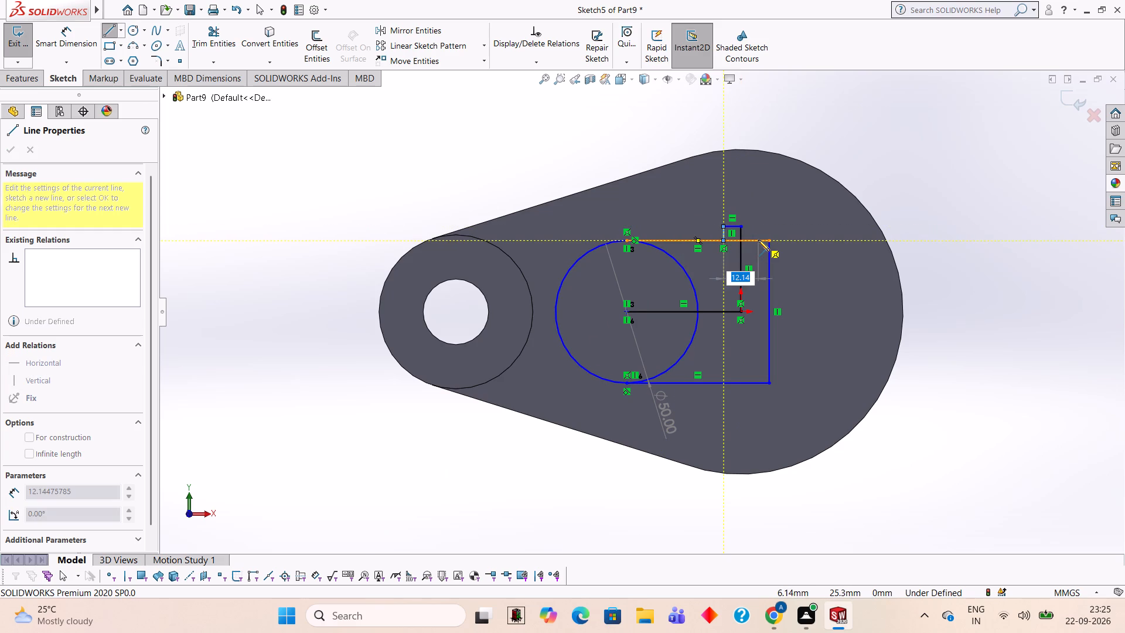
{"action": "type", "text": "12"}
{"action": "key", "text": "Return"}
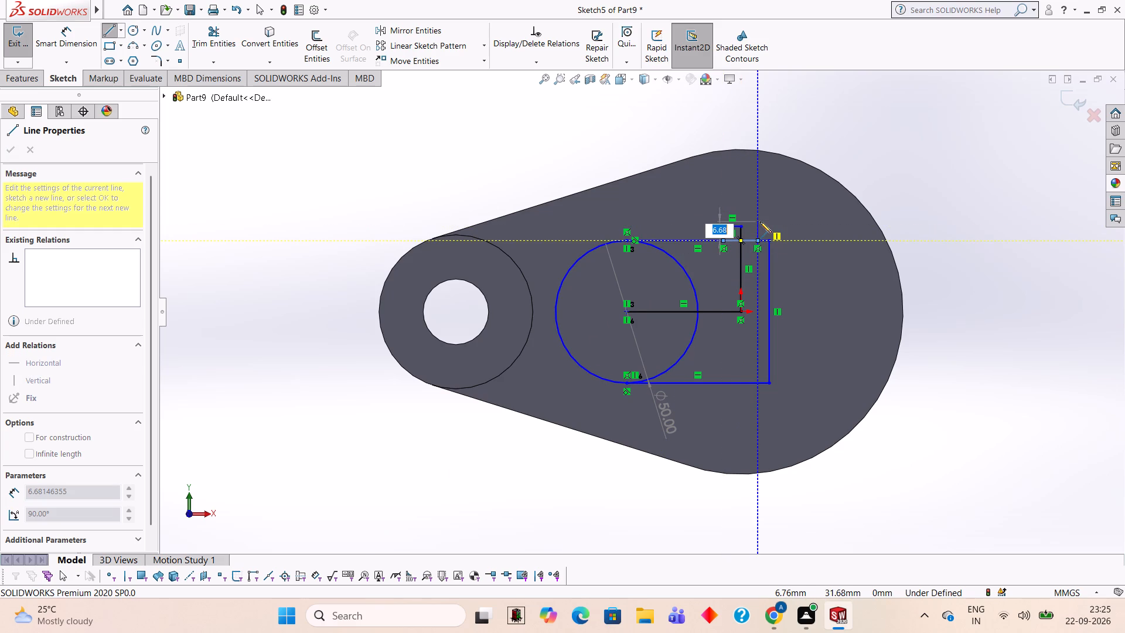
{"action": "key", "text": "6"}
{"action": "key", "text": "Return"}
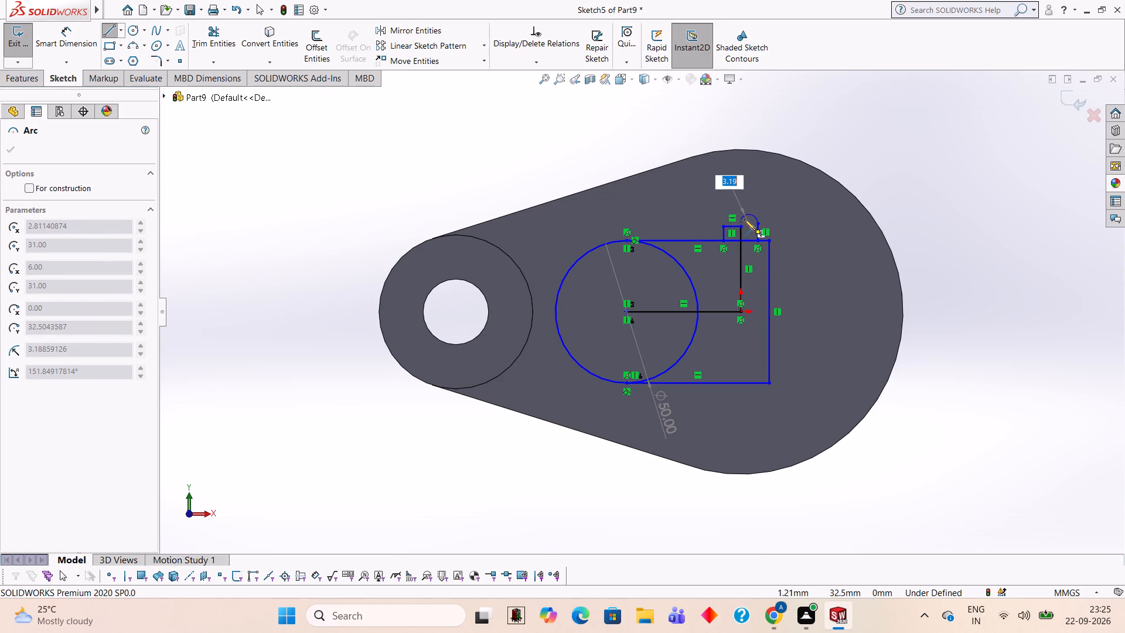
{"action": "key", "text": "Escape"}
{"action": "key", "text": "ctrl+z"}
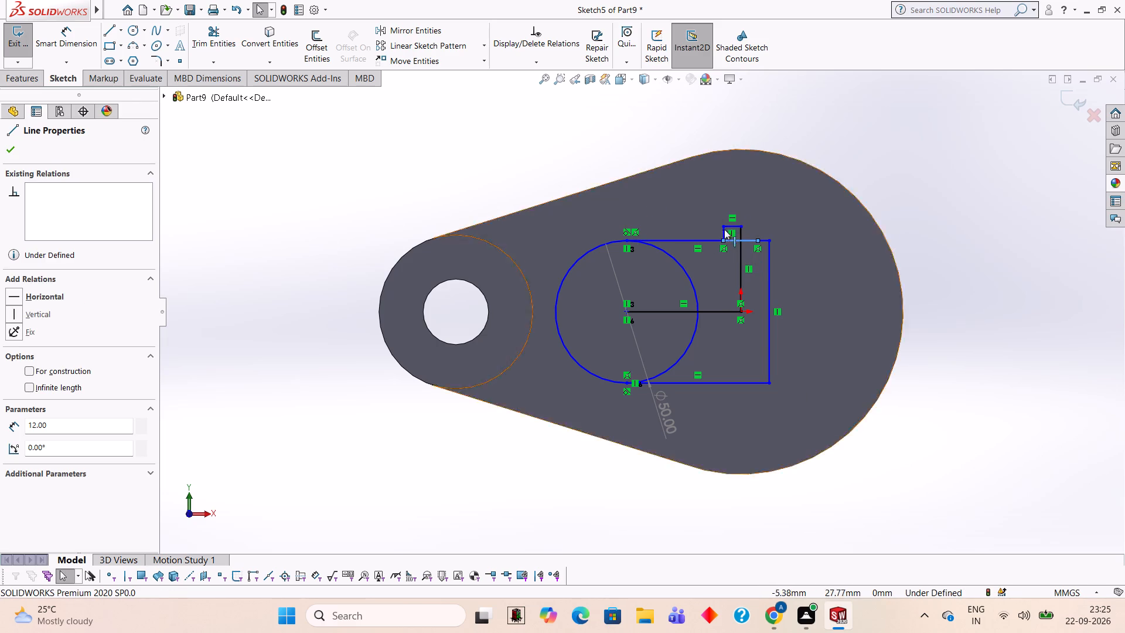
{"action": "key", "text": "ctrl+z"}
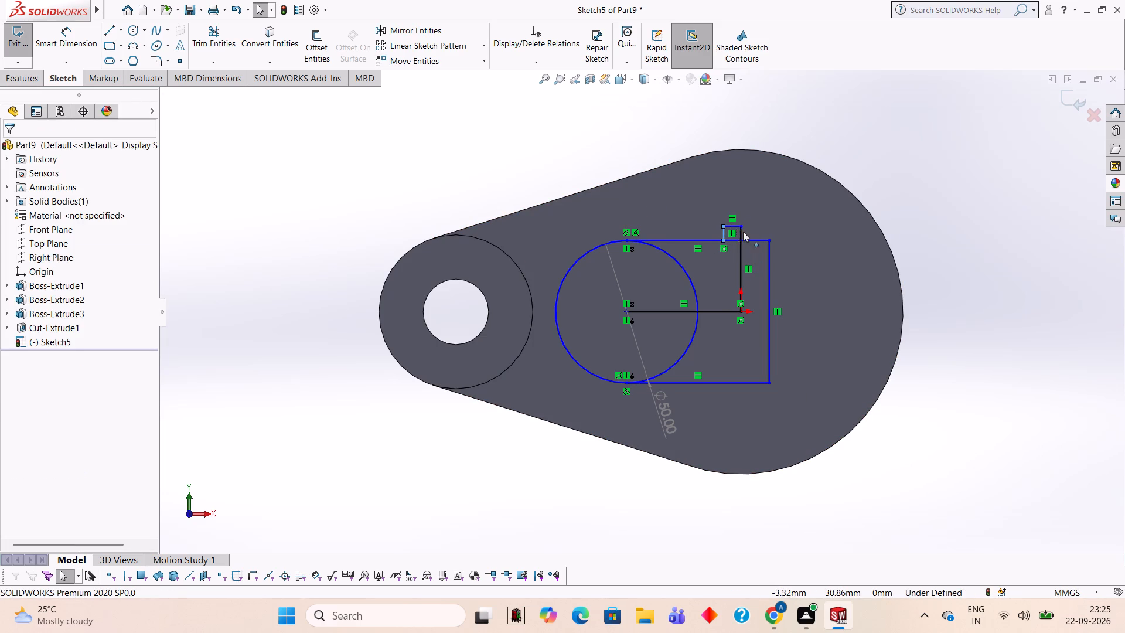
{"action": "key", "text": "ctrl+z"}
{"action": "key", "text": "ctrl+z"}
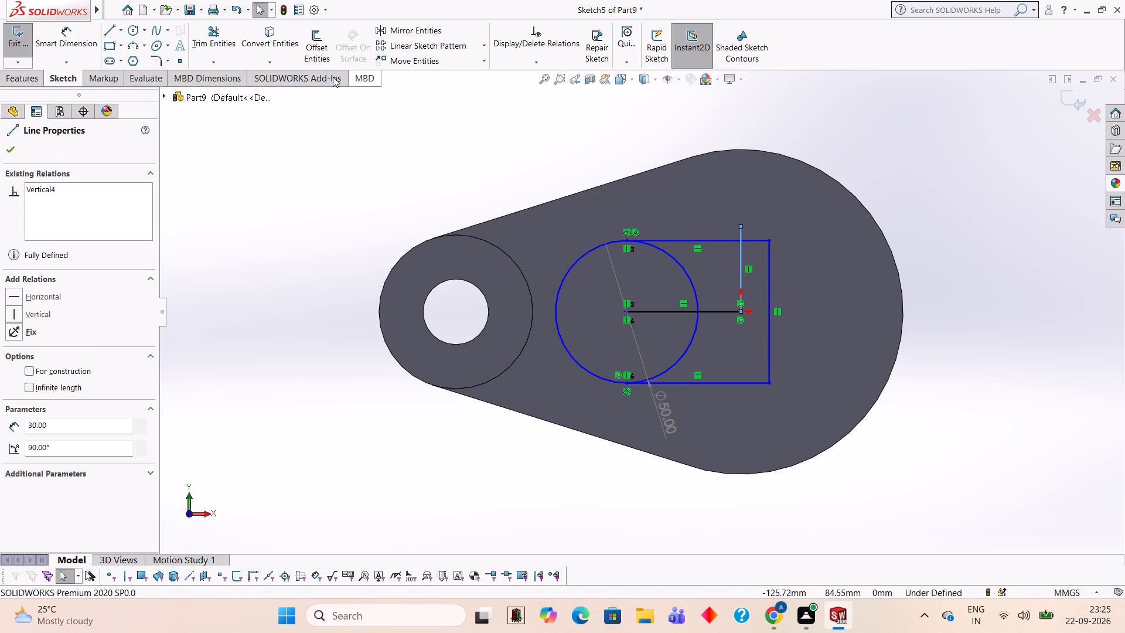
Draw a 6 mm horizontal line from the upper end of the 30 mm line toward the small end.
{"action": "left_click", "coordinate": [111, 32]}
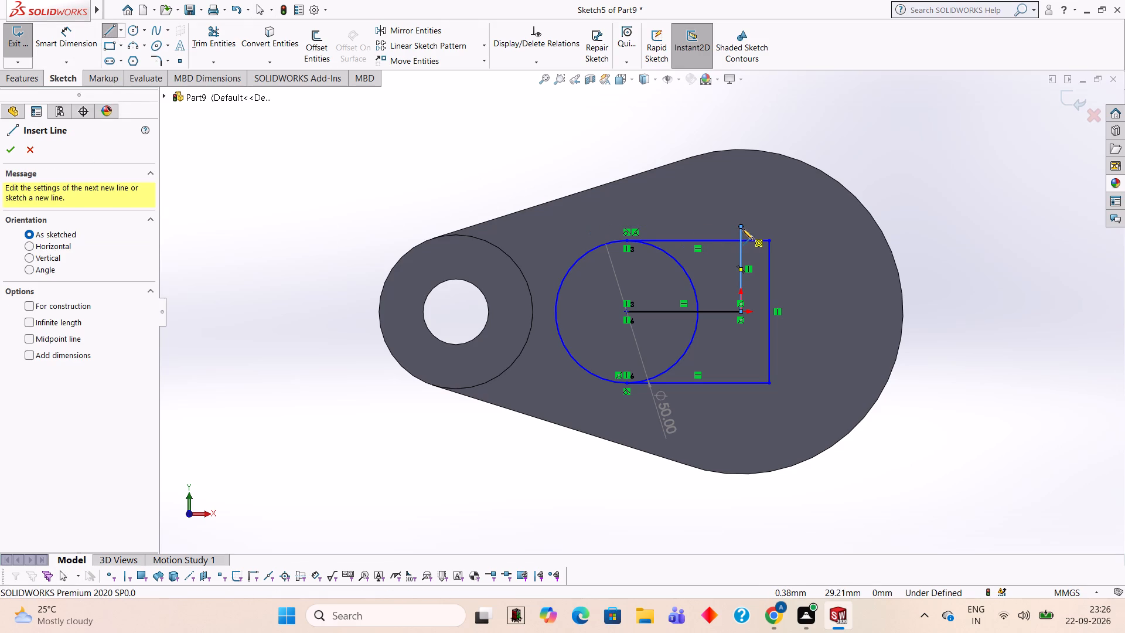
{"action": "left_click", "coordinate": [741, 226]}
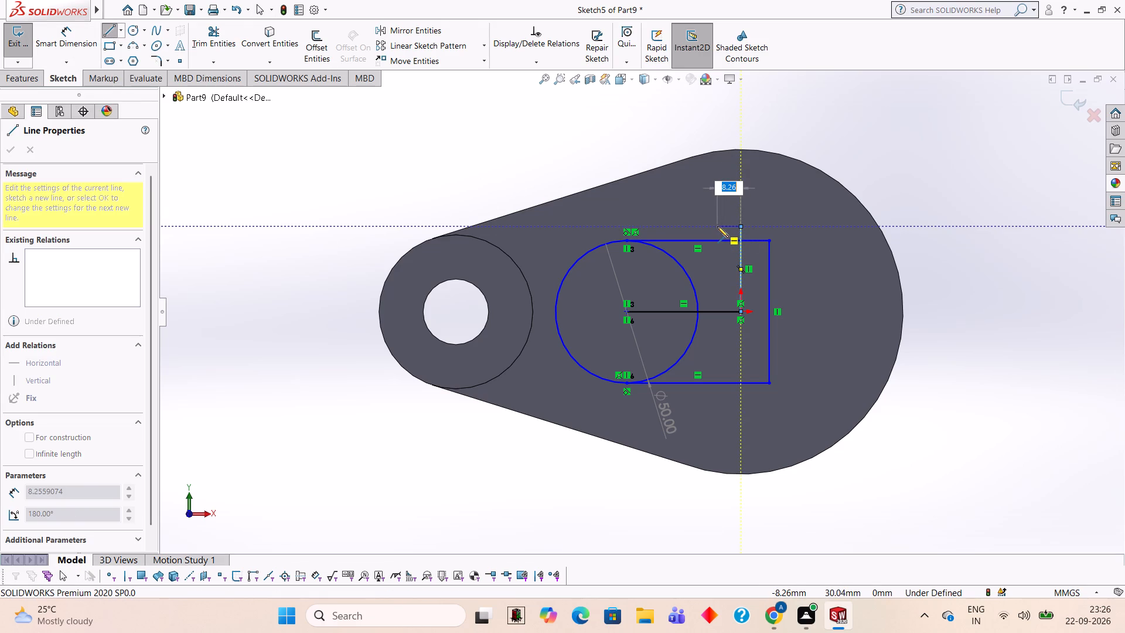
{"action": "key", "text": "6"}
{"action": "key", "text": "Return"}
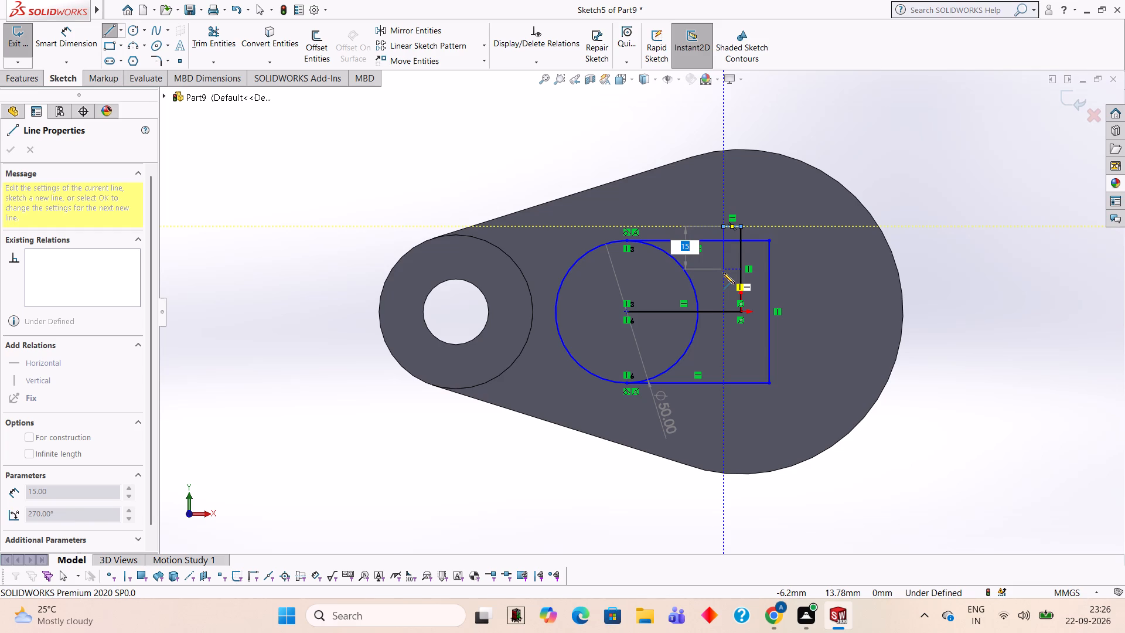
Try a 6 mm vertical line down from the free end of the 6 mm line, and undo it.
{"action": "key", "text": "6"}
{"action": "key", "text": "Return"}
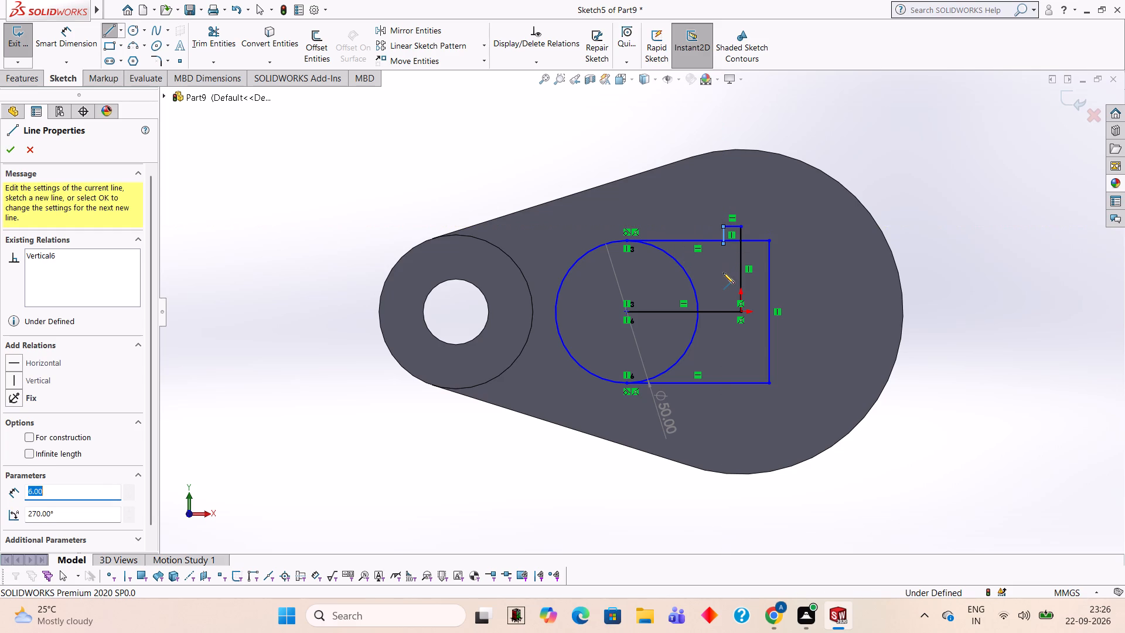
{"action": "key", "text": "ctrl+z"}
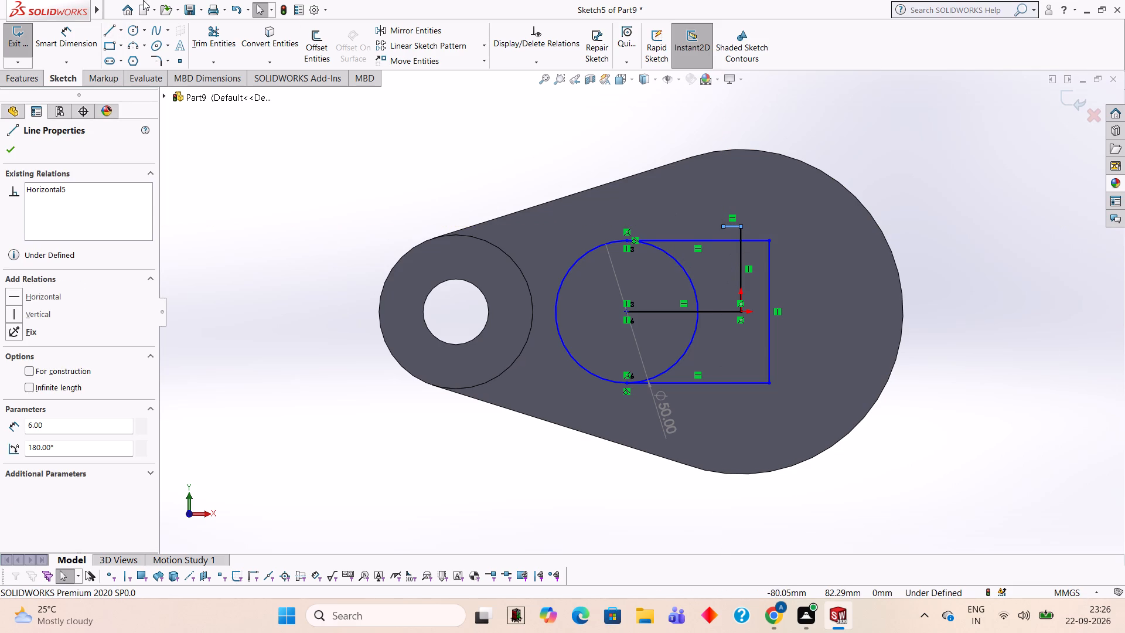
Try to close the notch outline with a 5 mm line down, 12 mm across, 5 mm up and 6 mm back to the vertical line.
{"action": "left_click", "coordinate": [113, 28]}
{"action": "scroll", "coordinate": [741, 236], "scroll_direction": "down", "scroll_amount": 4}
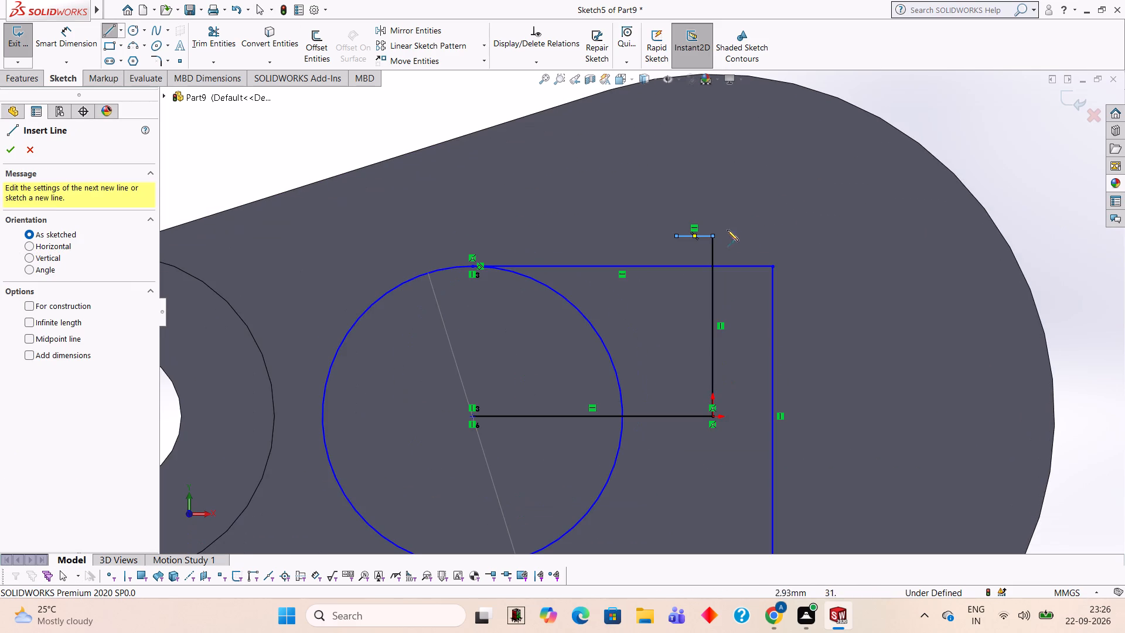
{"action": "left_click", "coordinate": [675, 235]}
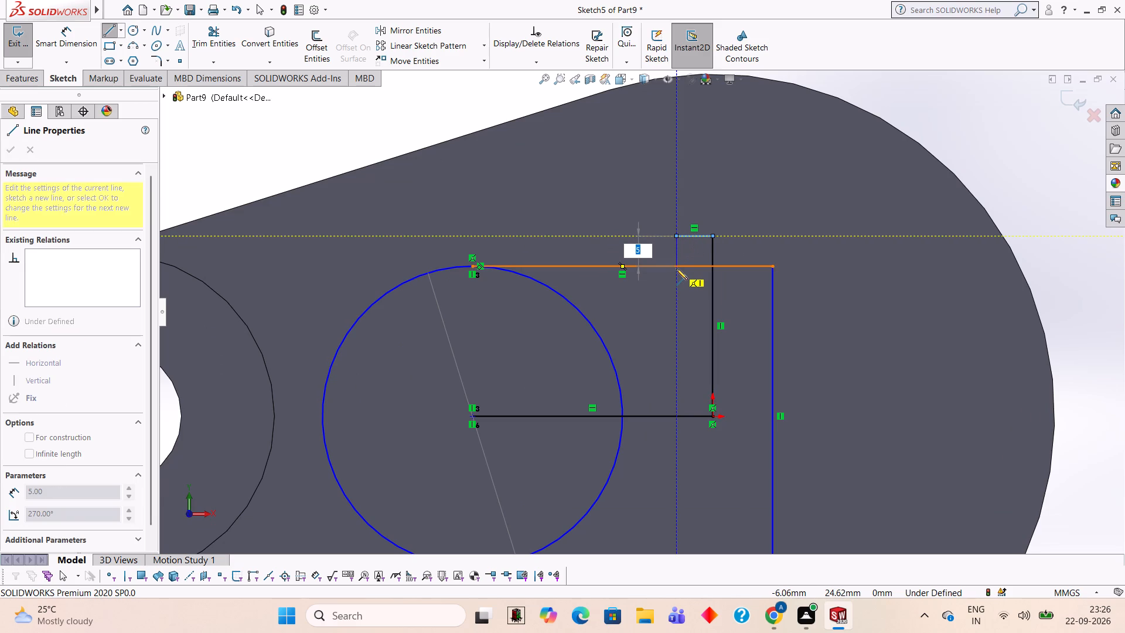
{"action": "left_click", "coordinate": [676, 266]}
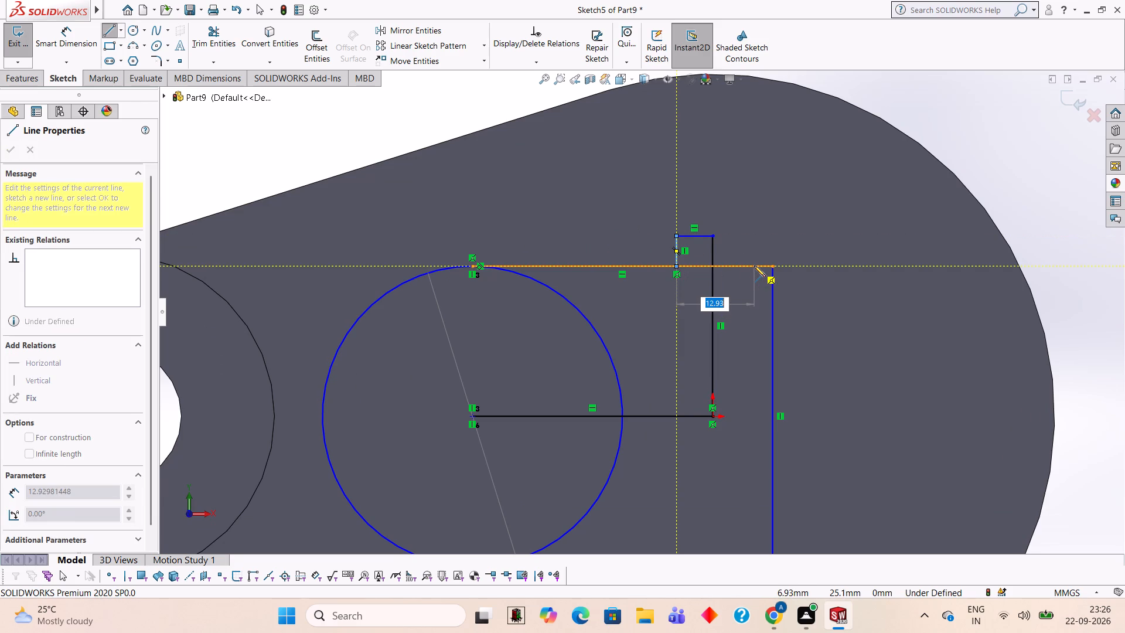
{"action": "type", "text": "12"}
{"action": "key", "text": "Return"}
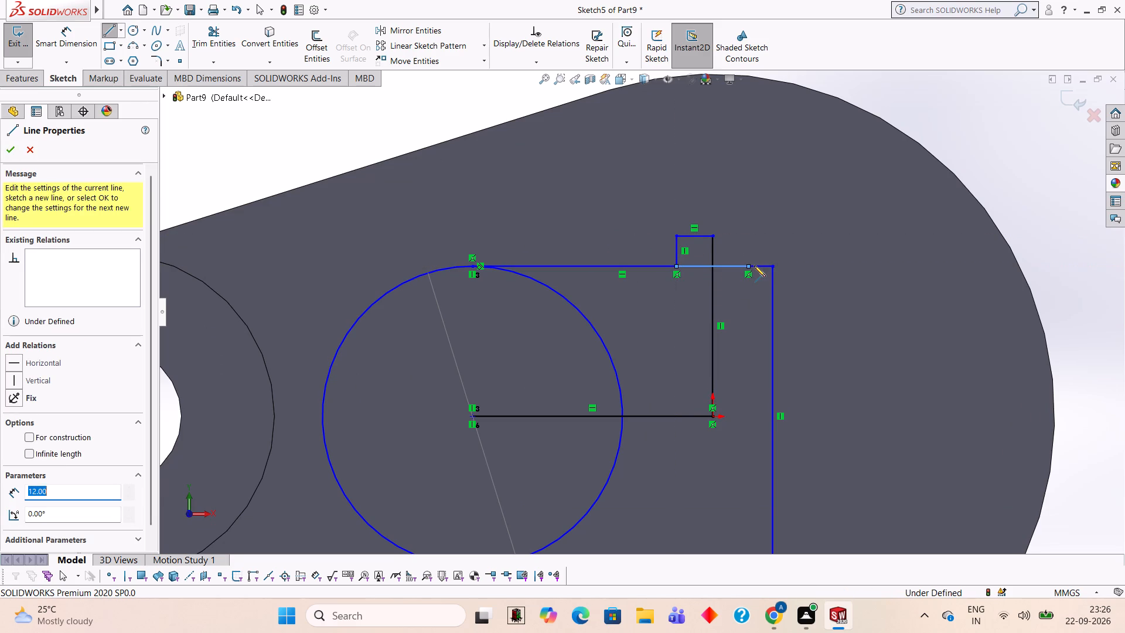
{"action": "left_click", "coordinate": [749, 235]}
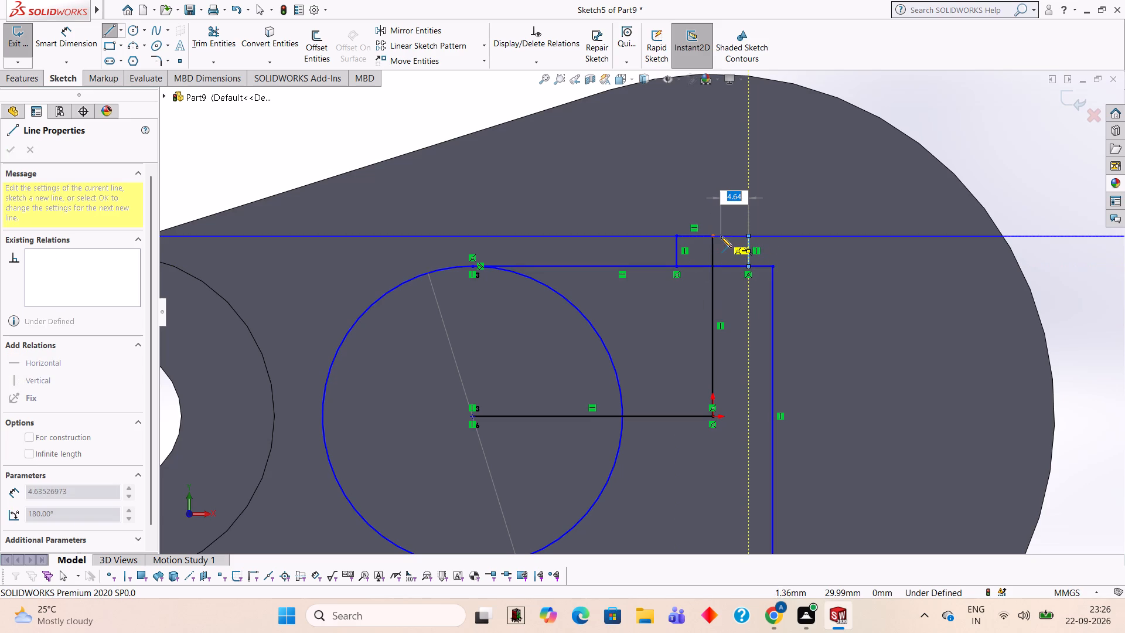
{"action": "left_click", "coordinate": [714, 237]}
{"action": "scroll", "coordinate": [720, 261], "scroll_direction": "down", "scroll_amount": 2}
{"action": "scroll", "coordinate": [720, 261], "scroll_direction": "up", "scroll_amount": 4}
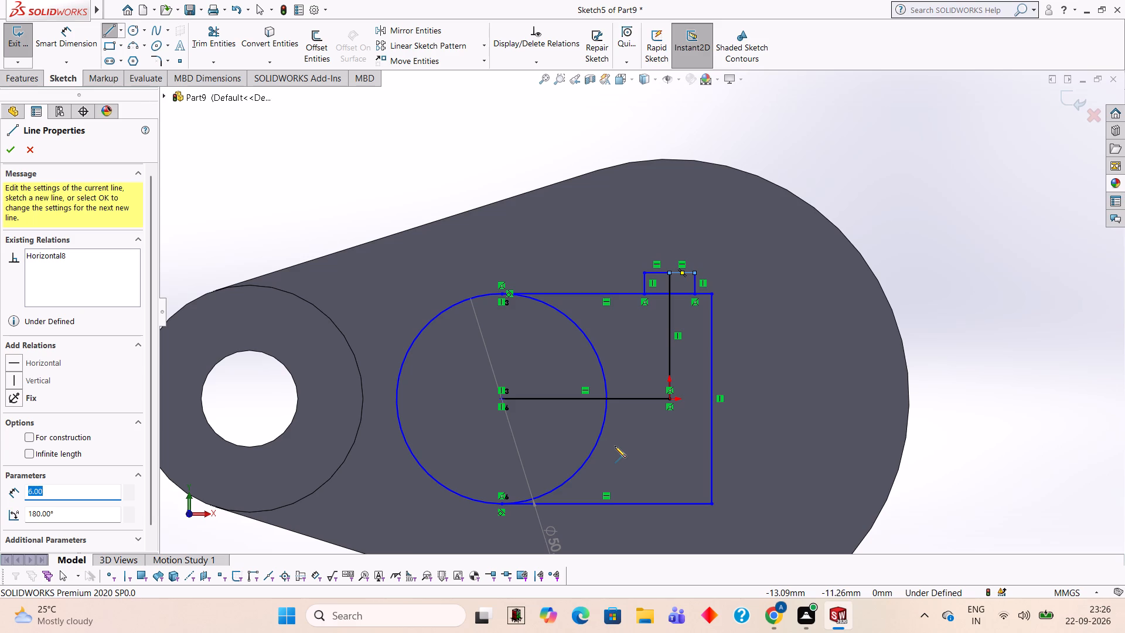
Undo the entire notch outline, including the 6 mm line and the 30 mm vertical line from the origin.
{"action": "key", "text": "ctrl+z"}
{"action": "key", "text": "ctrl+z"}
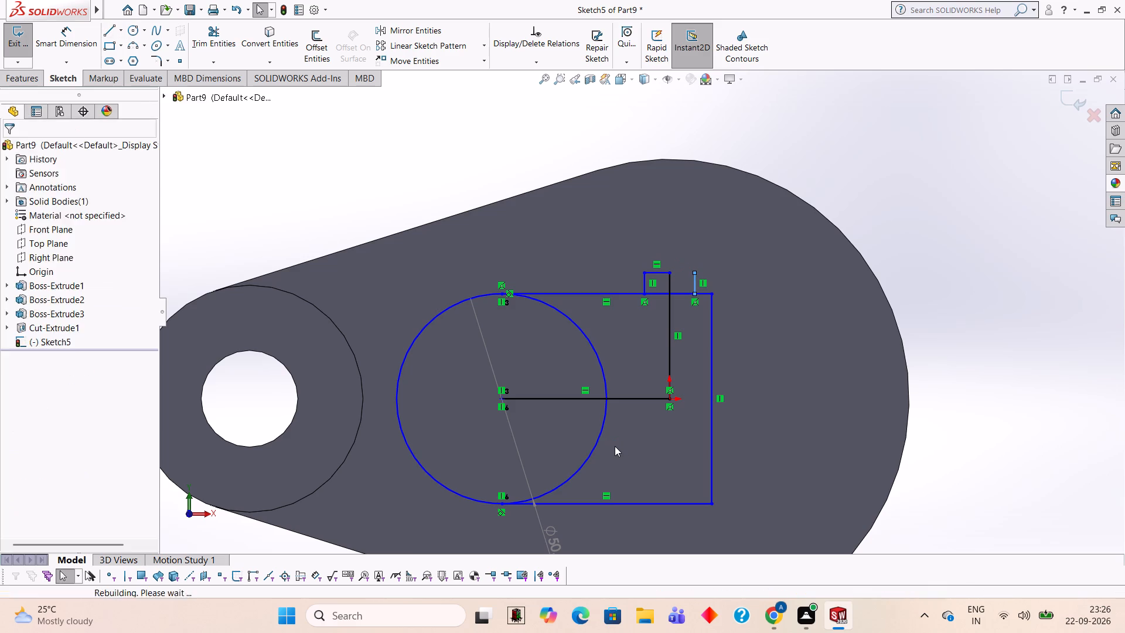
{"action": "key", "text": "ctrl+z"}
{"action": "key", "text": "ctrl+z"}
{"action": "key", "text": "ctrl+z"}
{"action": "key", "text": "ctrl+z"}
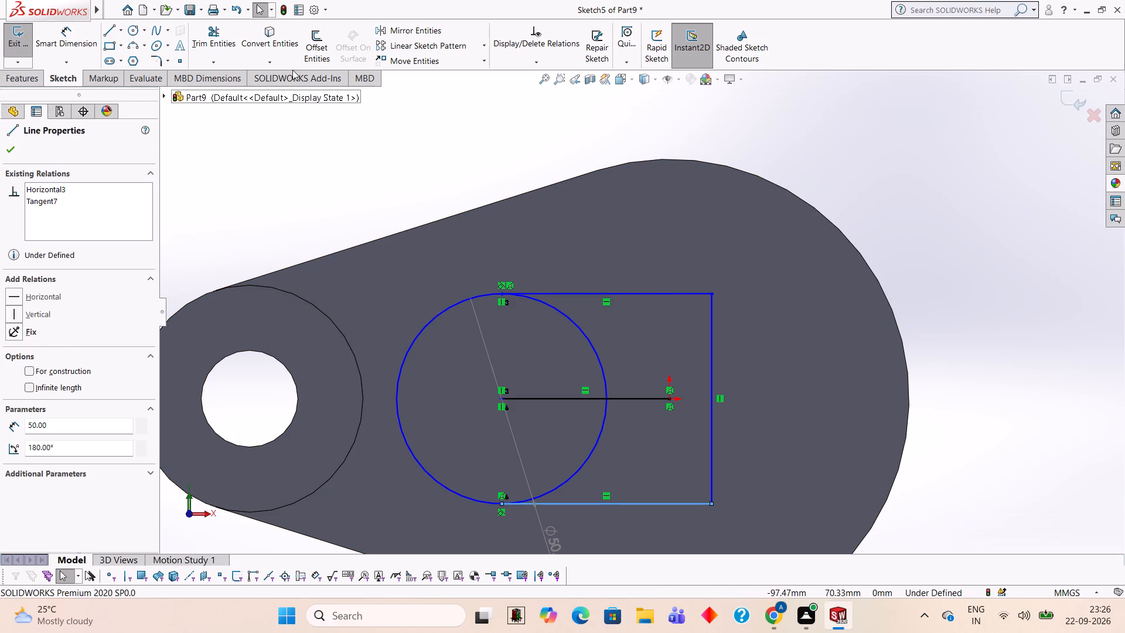
Trim away the half of the 50 mm circle inside the straight-sided profile and the horizontal line joining its centre to the origin.
{"action": "left_click", "coordinate": [232, 31]}
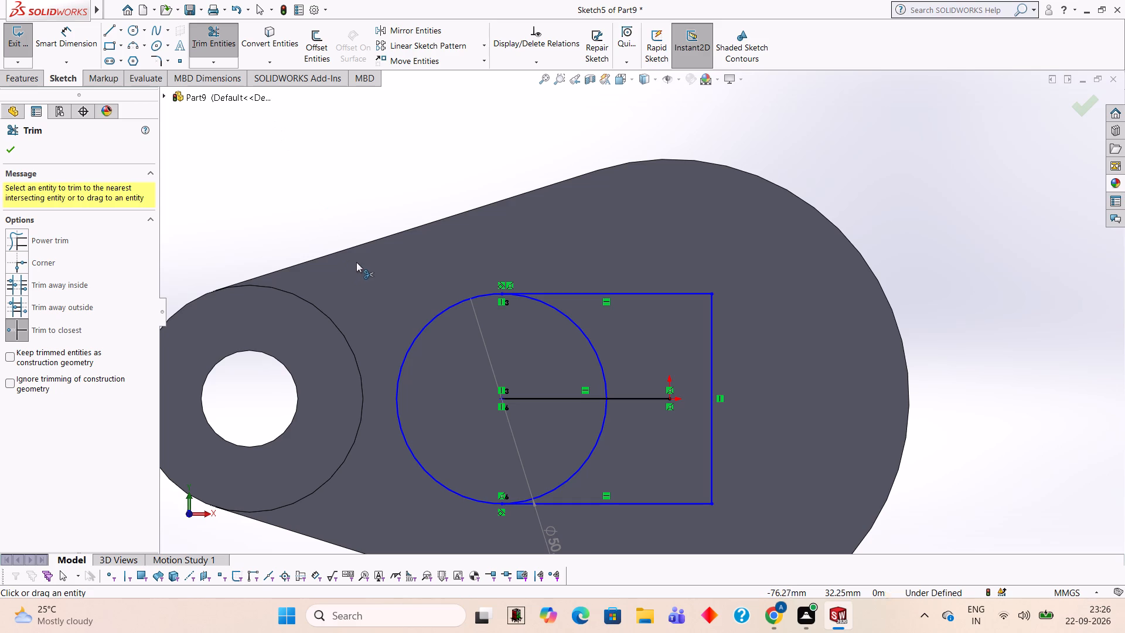
{"action": "left_click", "coordinate": [601, 361]}
{"action": "left_click", "coordinate": [604, 420]}
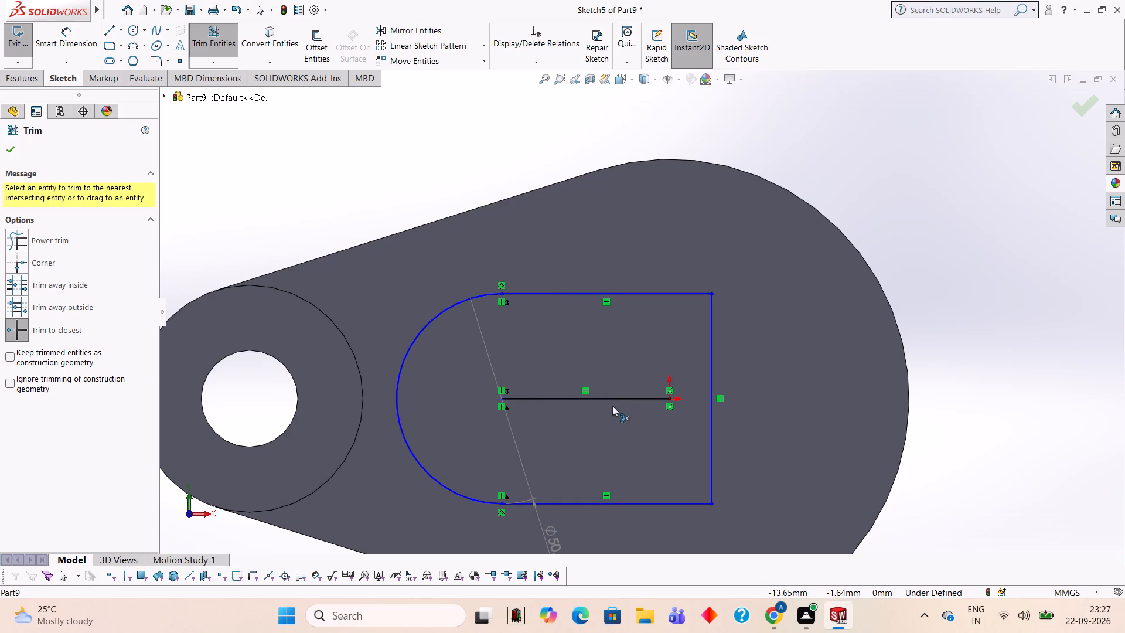
{"action": "left_click", "coordinate": [612, 399]}
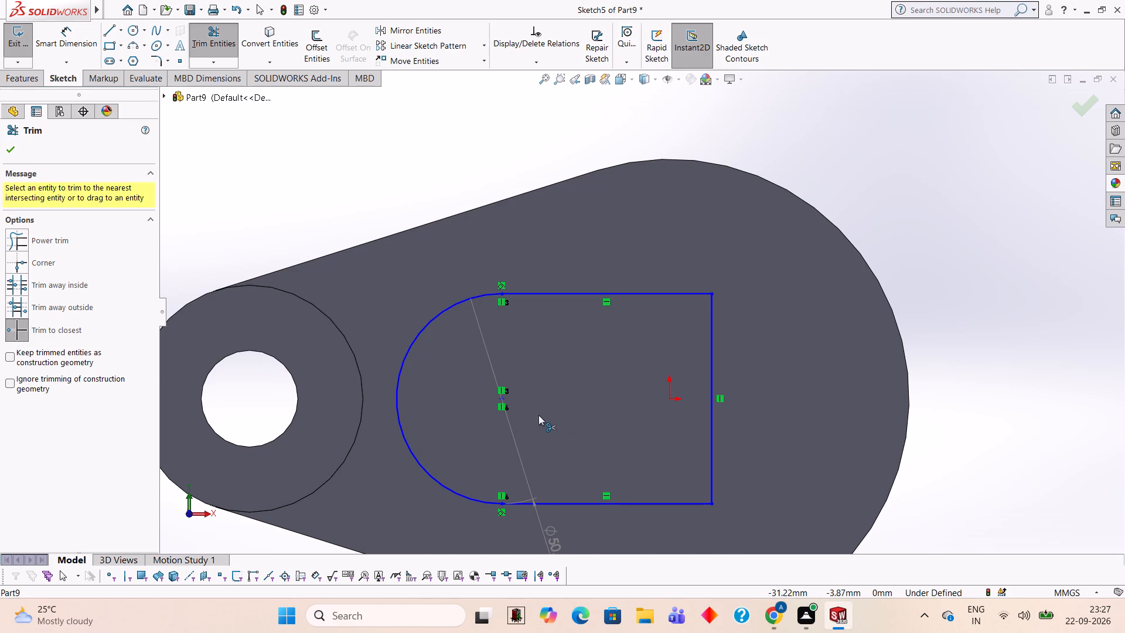
Extrude the closed profile with one rounded end as a 45 mm blind boss from the plate's face, merged with the body.
{"action": "scroll", "coordinate": [538, 415], "scroll_direction": "up", "scroll_amount": 2}
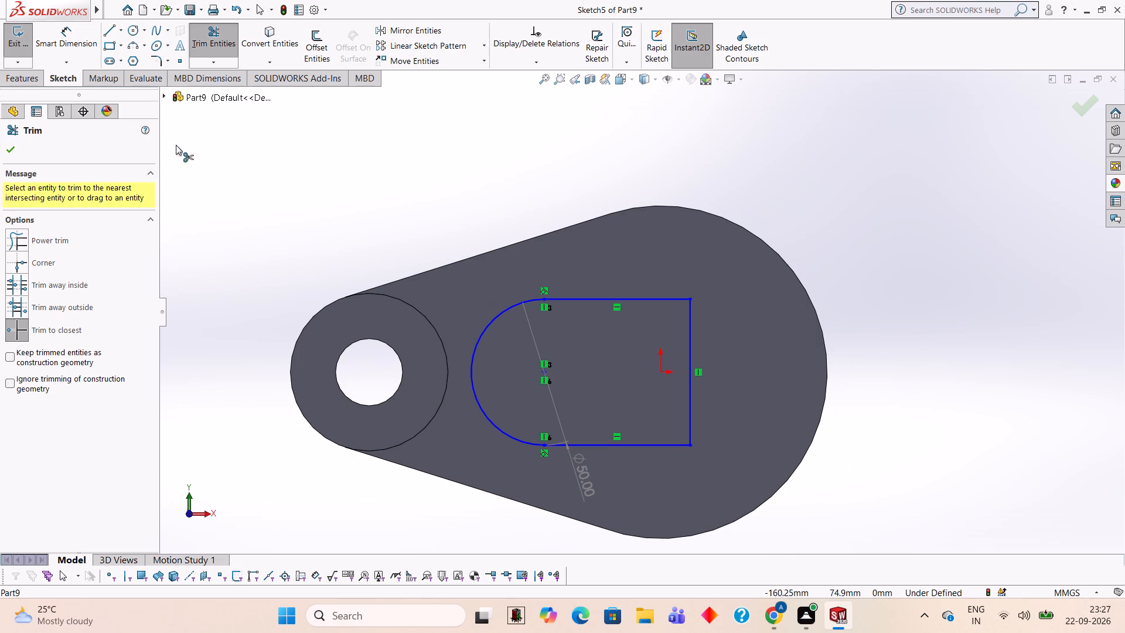
{"action": "left_click", "coordinate": [30, 75]}
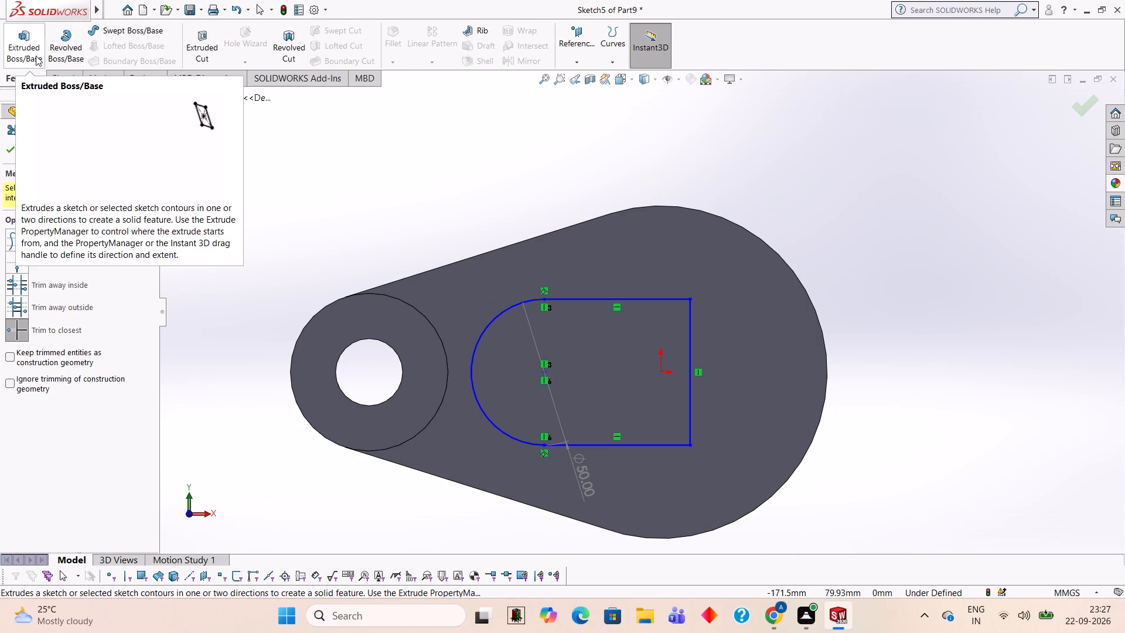
{"action": "left_click", "coordinate": [36, 56]}
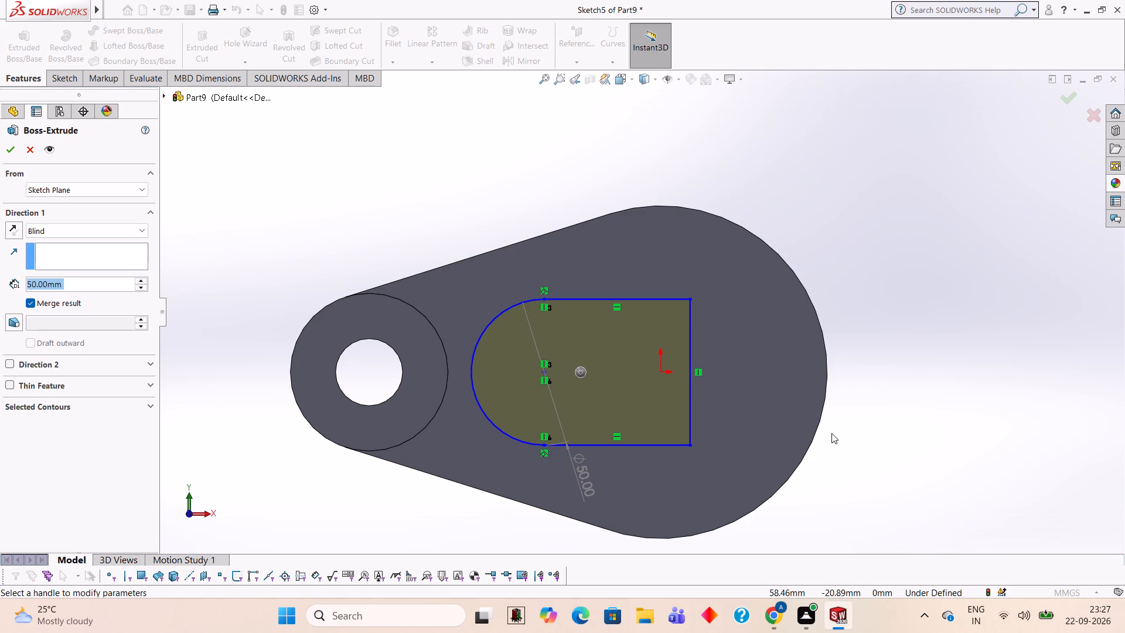
{"action": "middle_click_drag", "start_coordinate": [831, 433], "coordinate": [848, 223]}
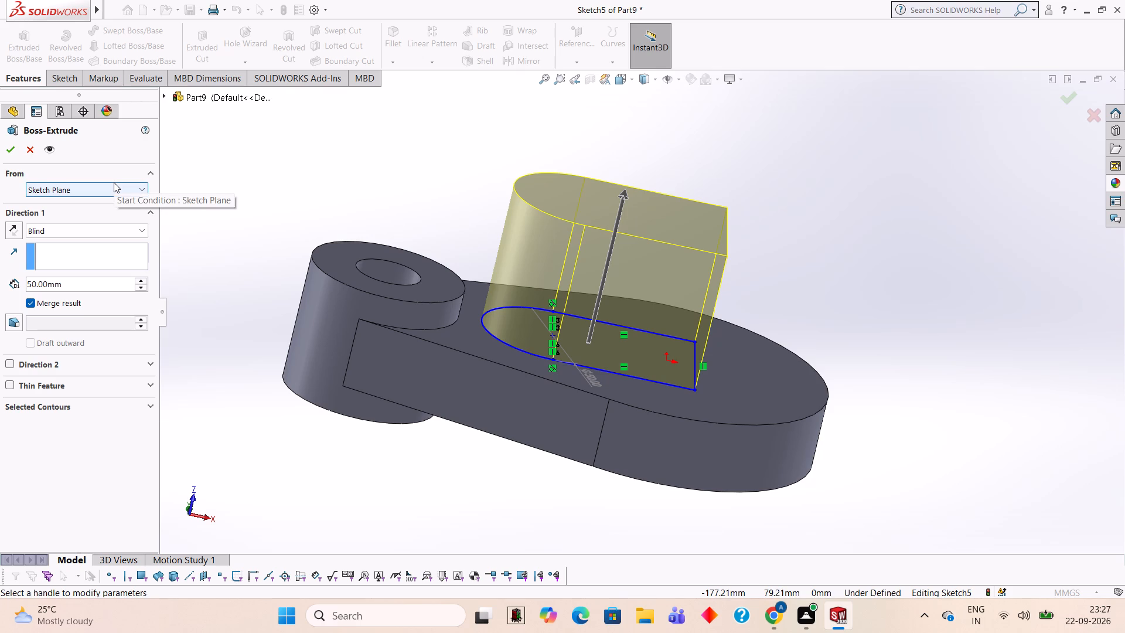
{"action": "left_click", "coordinate": [91, 277]}
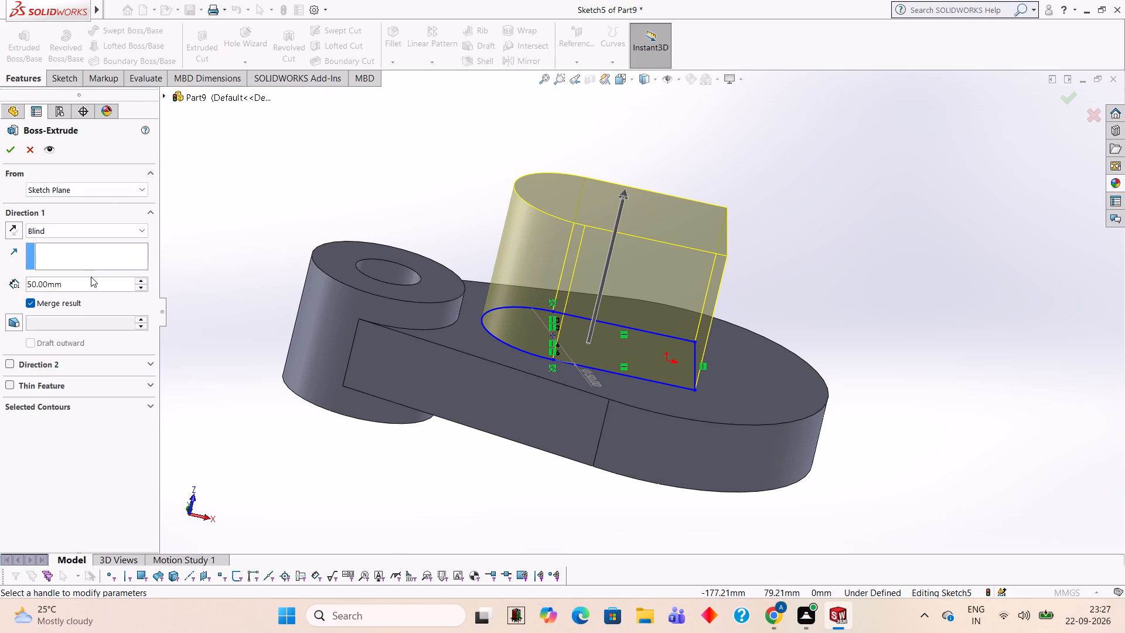
{"action": "left_click", "coordinate": [90, 290]}
{"action": "left_click", "coordinate": [90, 290]}
{"action": "key", "text": "BackSpace"}
{"action": "key", "text": "BackSpace"}
{"action": "key", "text": "BackSpace"}
{"action": "key", "text": "BackSpace"}
{"action": "key", "text": "BackSpace"}
{"action": "key", "text": "BackSpace"}
{"action": "key", "text": "BackSpace"}
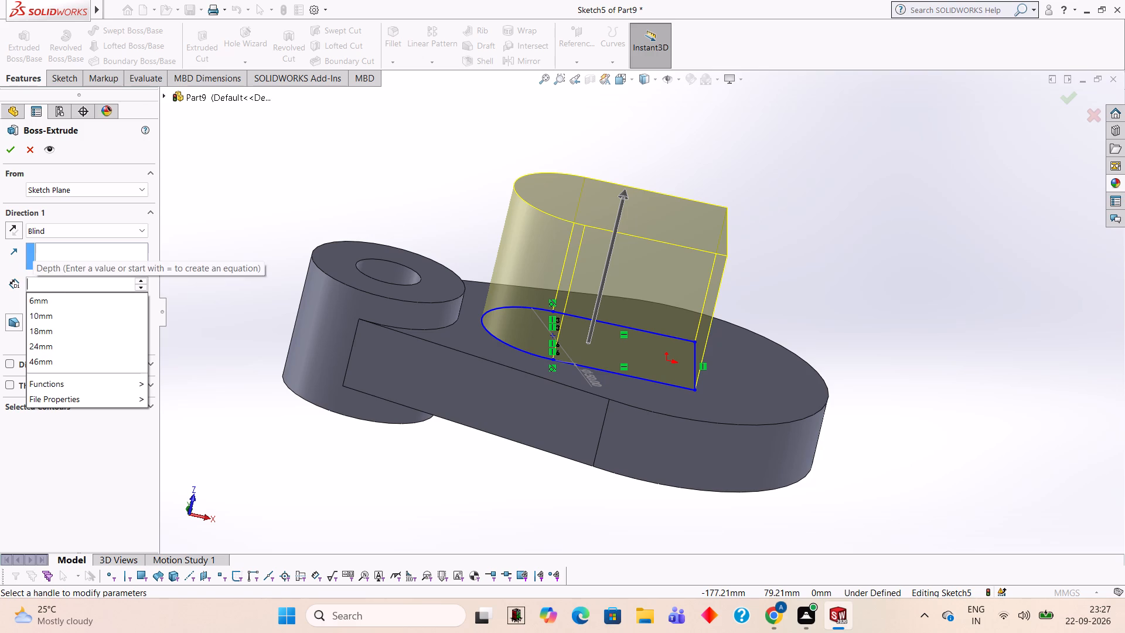
{"action": "type", "text": "45"}
{"action": "key", "text": "Return"}
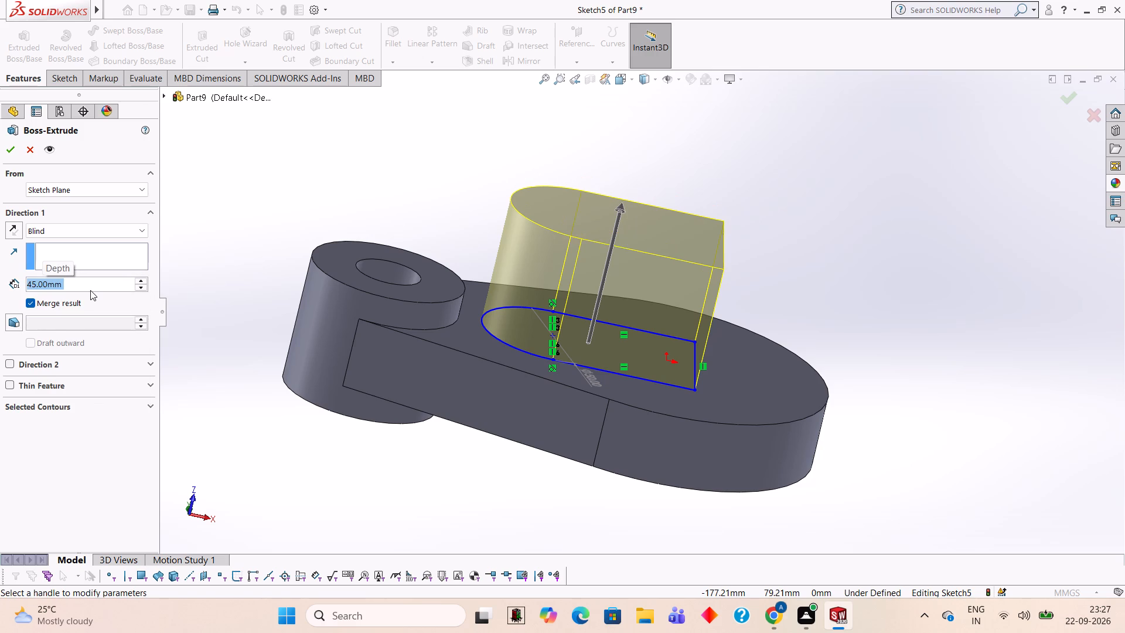
{"action": "left_click", "coordinate": [6, 149]}
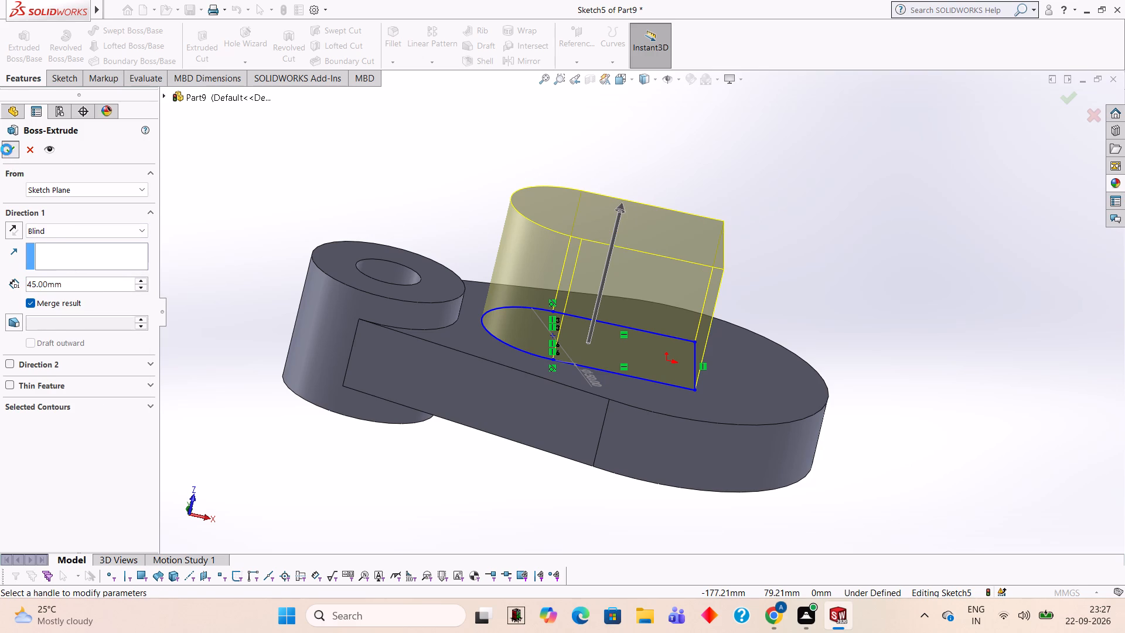
{"action": "left_click", "coordinate": [814, 223]}
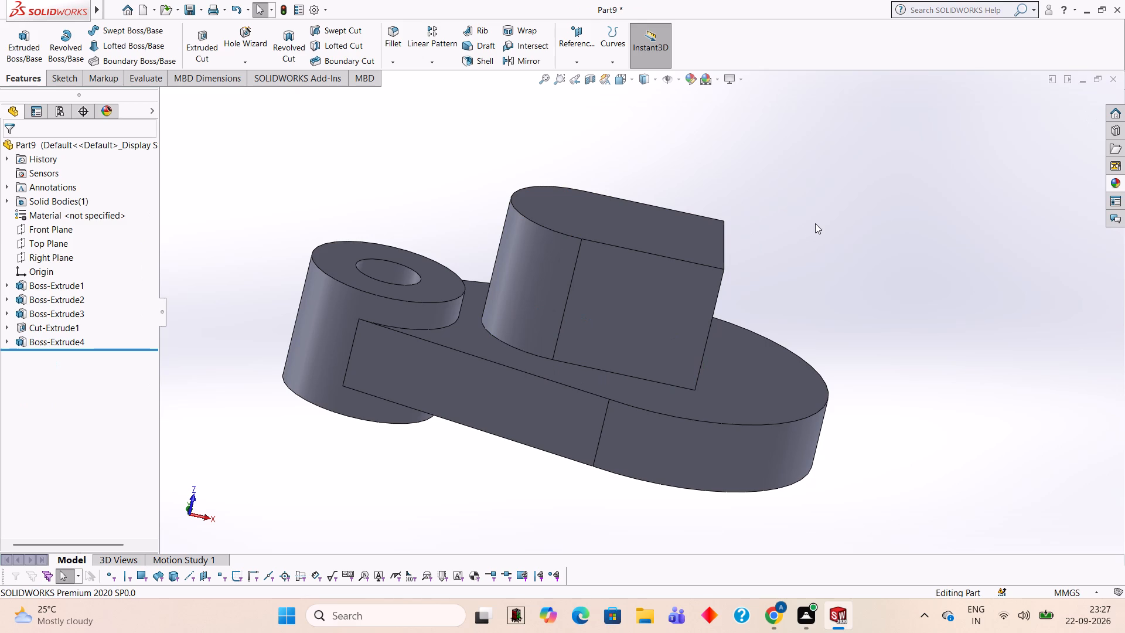
Sketch a circle about 36 mm in diameter on the new boss's end face, centred on its rounded end.
{"action": "middle_click_drag", "start_coordinate": [806, 202], "coordinate": [826, 323]}
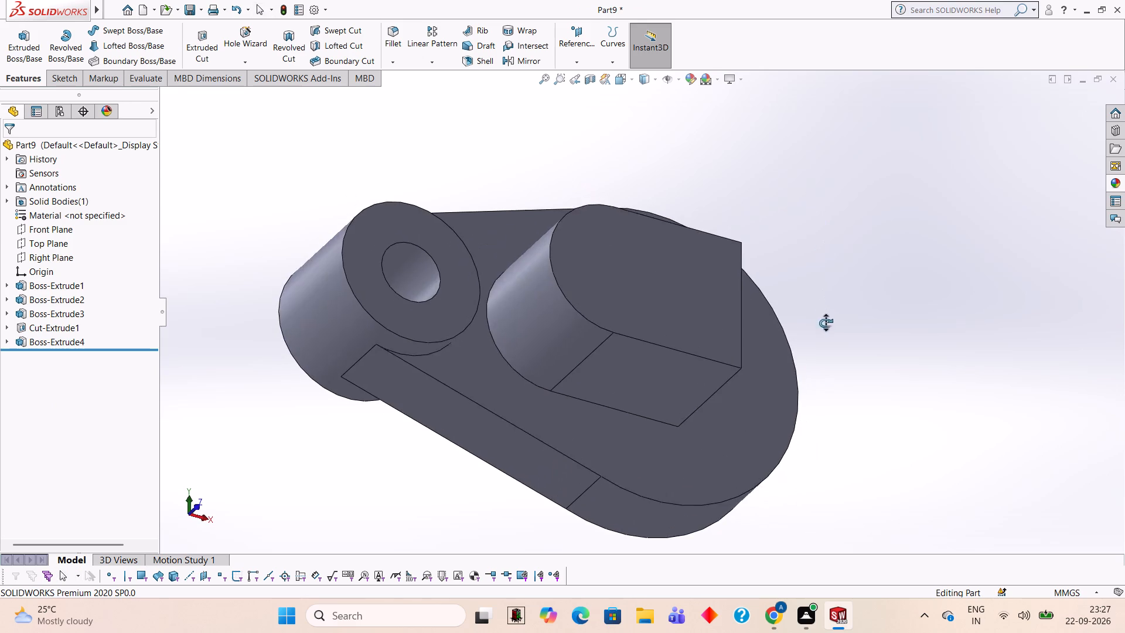
{"action": "middle_click_drag", "start_coordinate": [826, 323], "coordinate": [824, 326]}
{"action": "left_click", "coordinate": [585, 272]}
{"action": "left_click", "coordinate": [635, 241]}
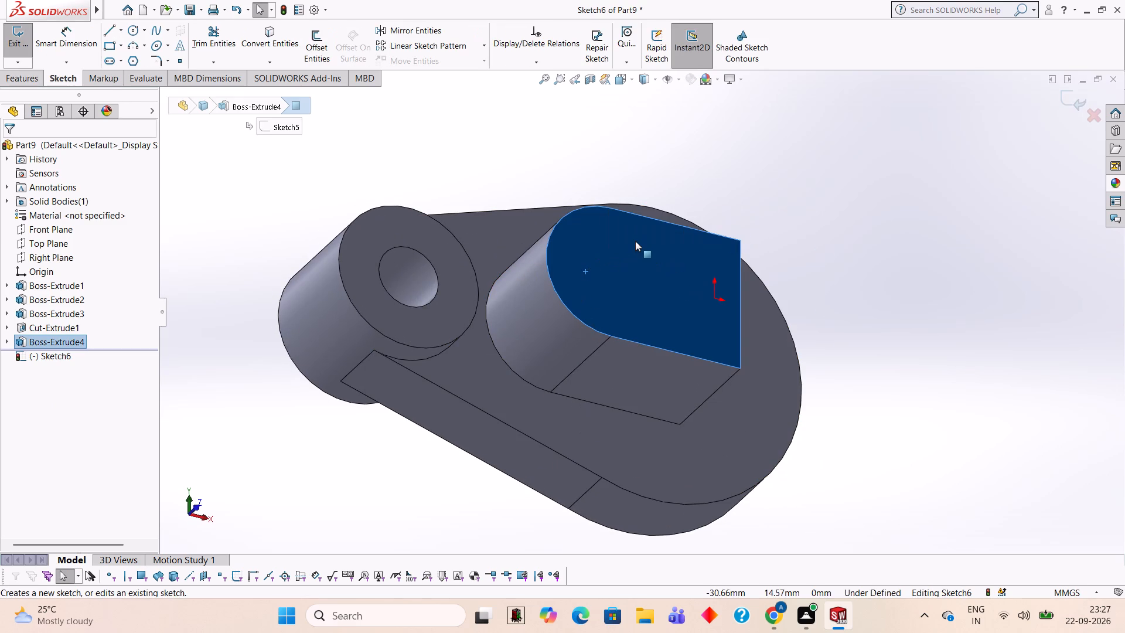
{"action": "key", "text": "ctrl+8"}
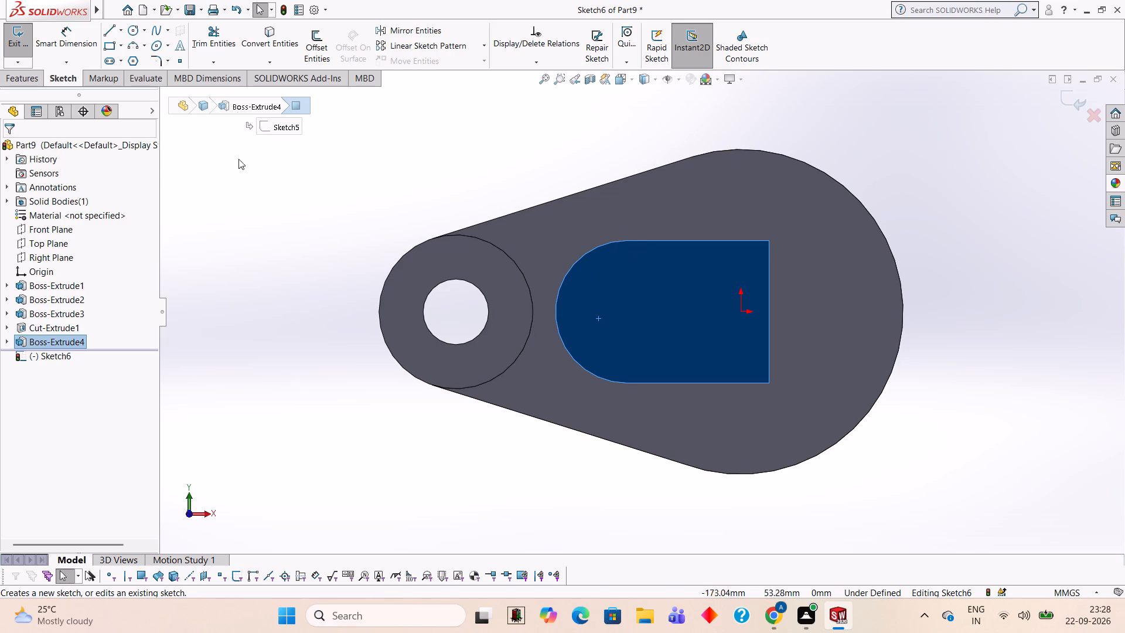
{"action": "left_click", "coordinate": [131, 26]}
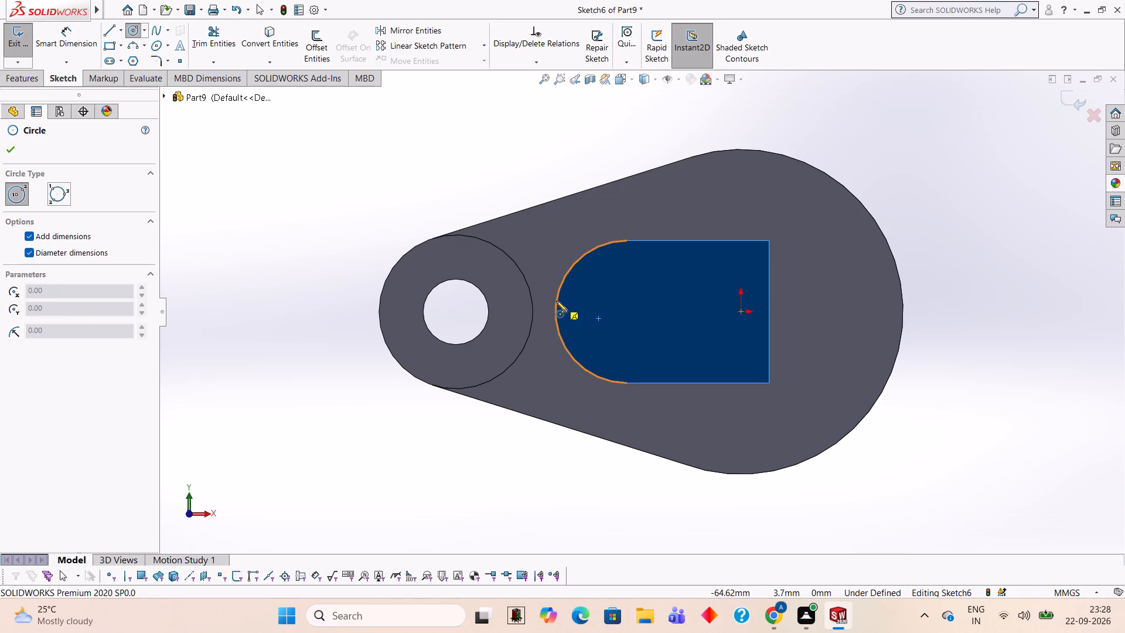
{"action": "left_click", "coordinate": [626, 310]}
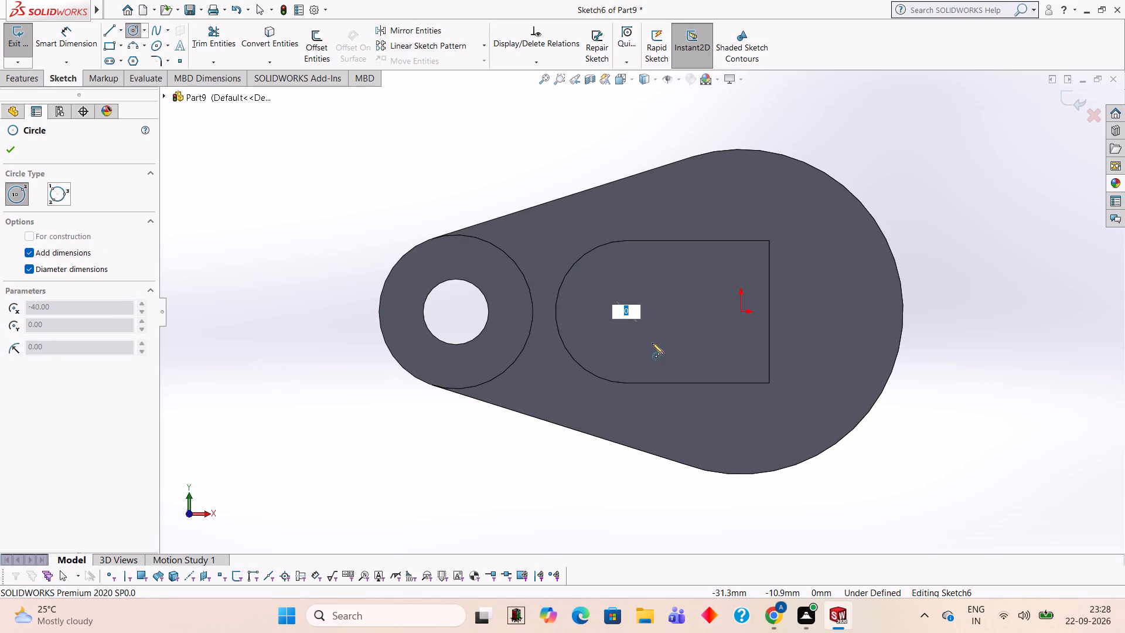
{"action": "key", "text": "Escape"}
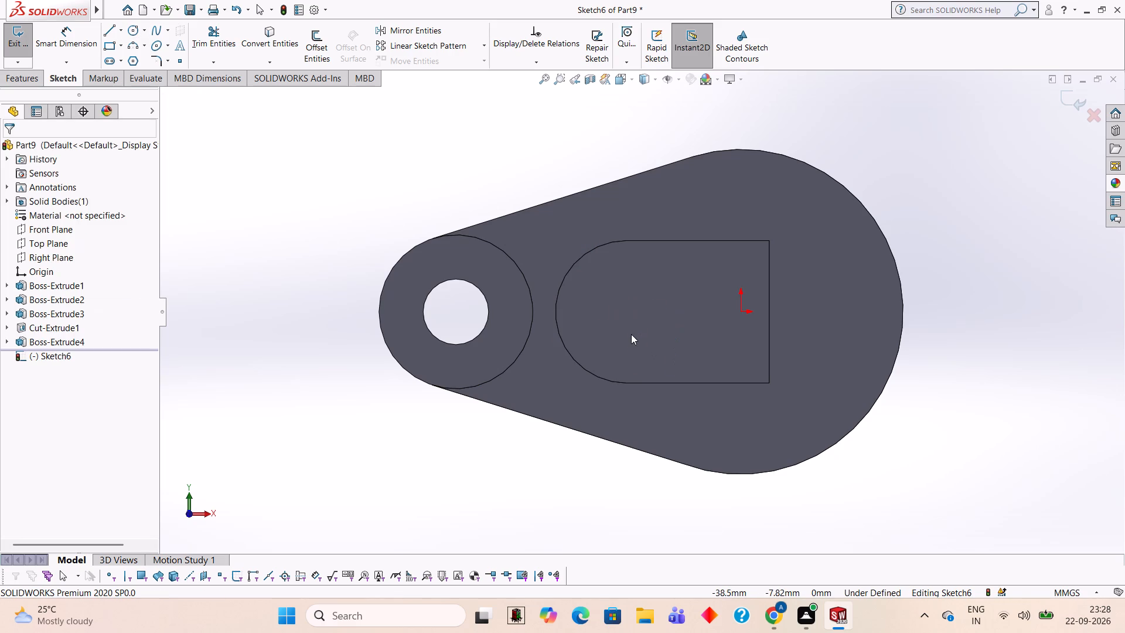
{"action": "left_click", "coordinate": [132, 25]}
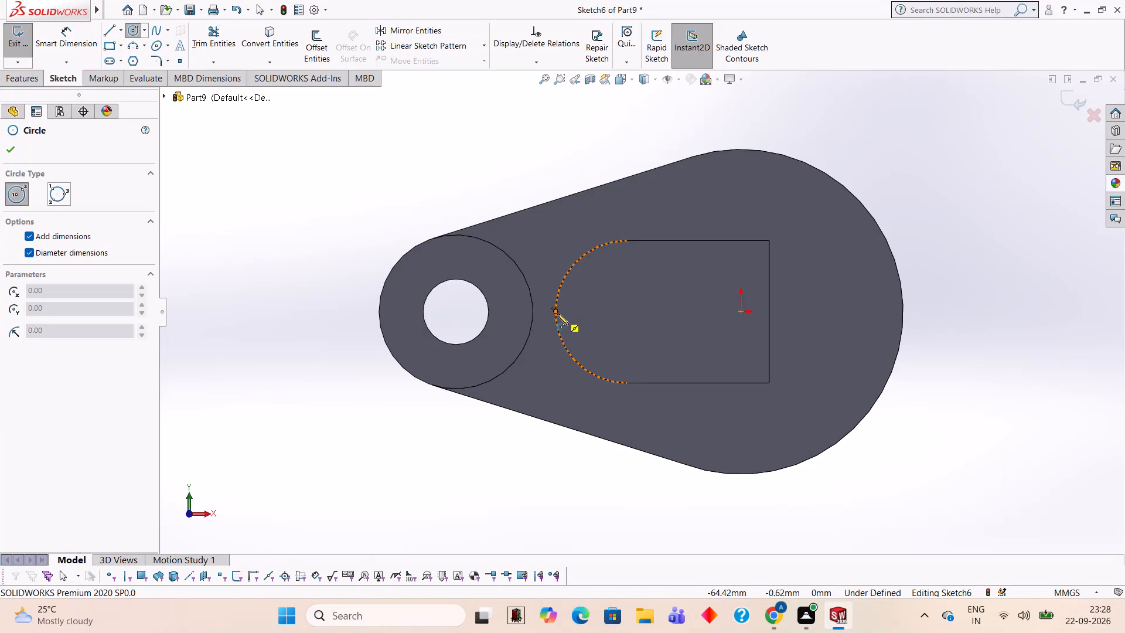
{"action": "left_click", "coordinate": [627, 312]}
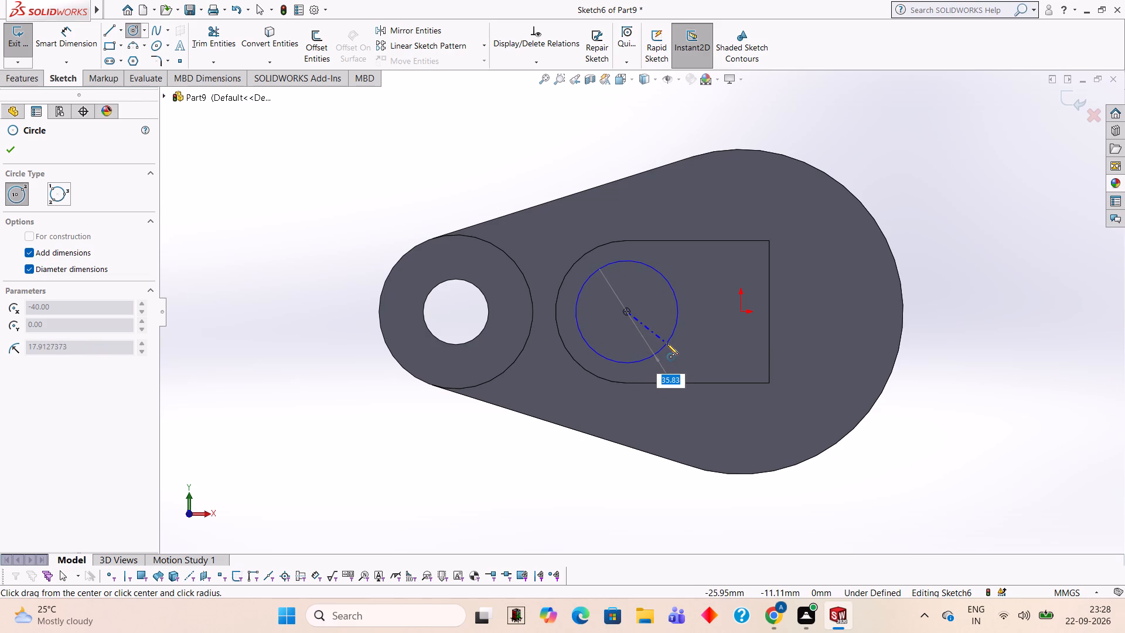
{"action": "left_click", "coordinate": [667, 343]}
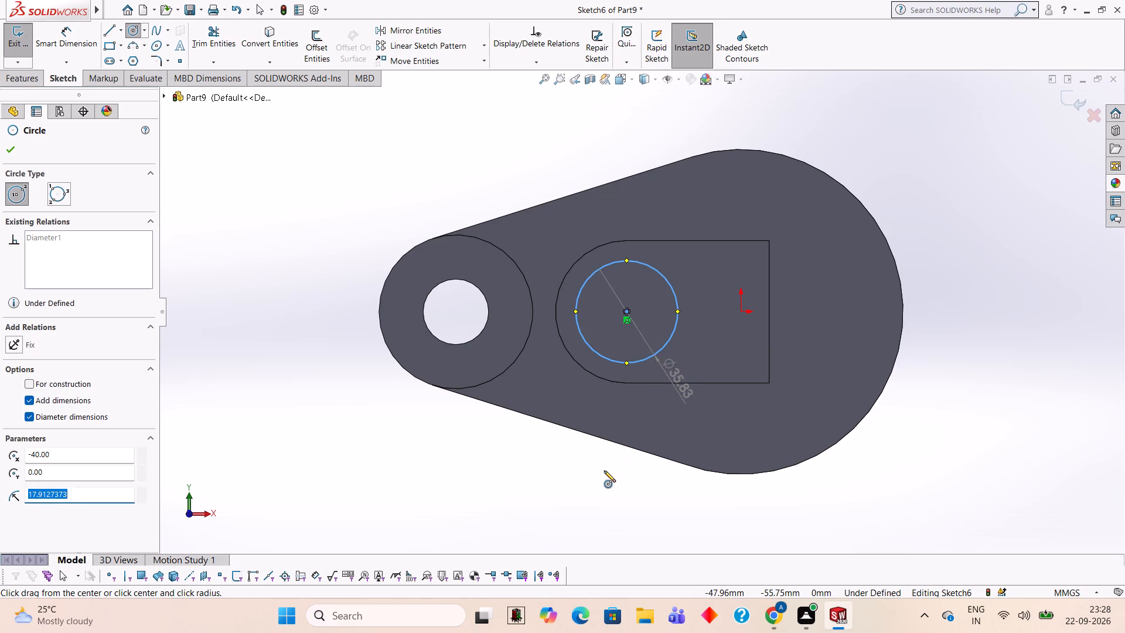
Cut-extrude the circle 45 mm deep, blind, into the round-ended boss.
{"action": "left_click", "coordinate": [27, 81]}
{"action": "left_click", "coordinate": [214, 35]}
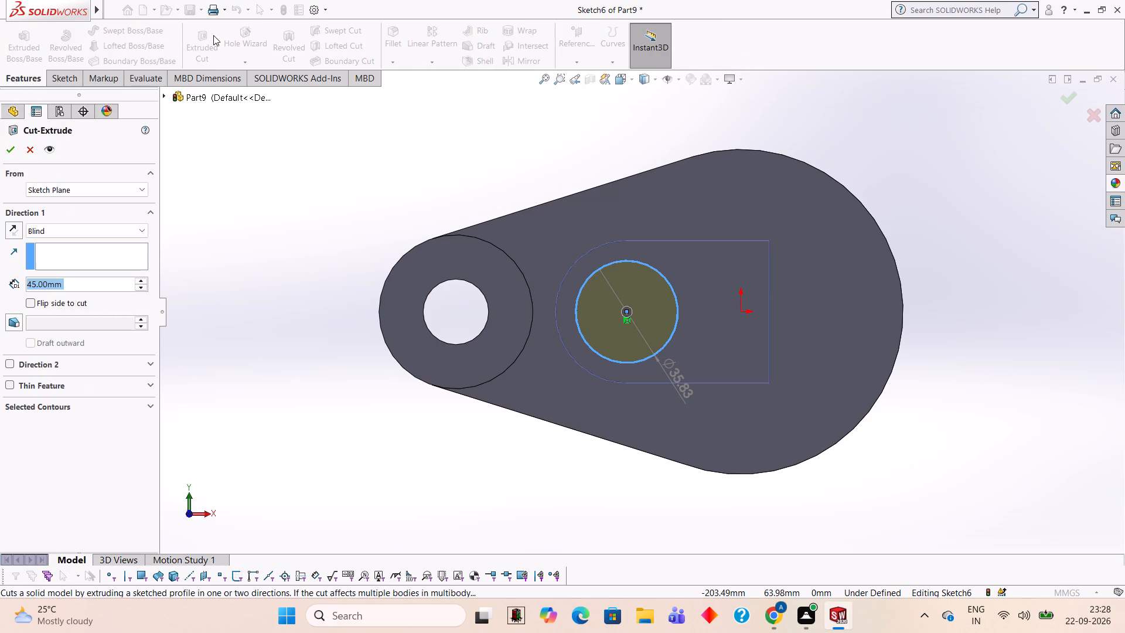
{"action": "left_click", "coordinate": [15, 150]}
{"action": "left_click", "coordinate": [960, 394]}
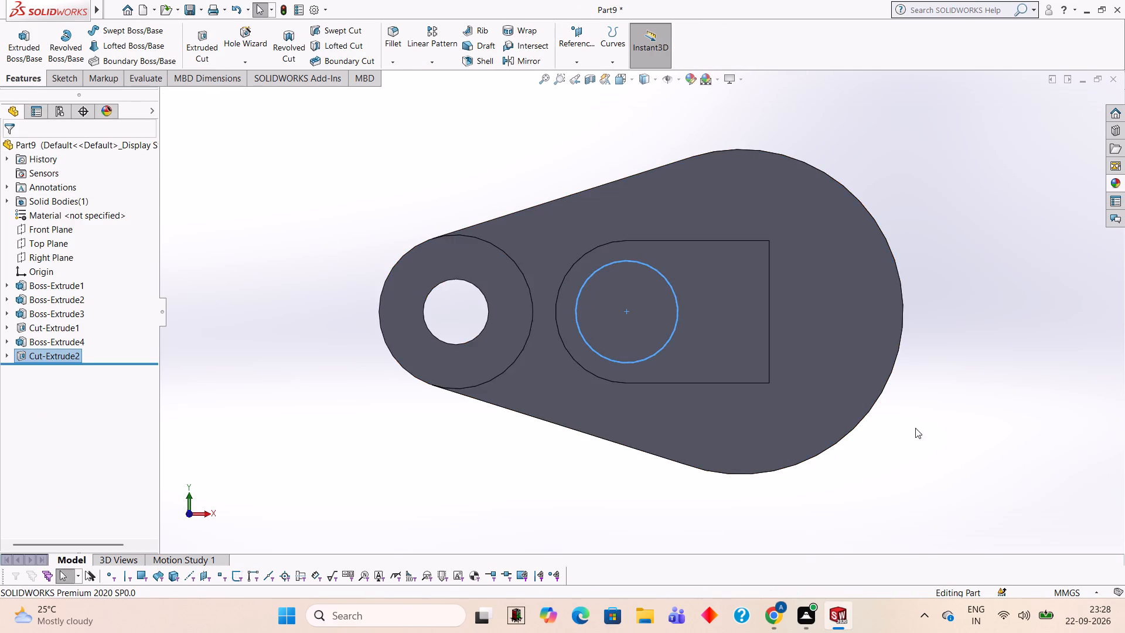
Start a sketch on the round-ended boss's flat side face and draw a 5 mm horizontal line inward from its bottom corner at the square end.
{"action": "scroll", "coordinate": [908, 441], "scroll_direction": "down", "scroll_amount": 1}
{"action": "middle_click_drag", "start_coordinate": [907, 449], "coordinate": [919, 352]}
{"action": "scroll", "coordinate": [916, 416], "scroll_direction": "up", "scroll_amount": 1}
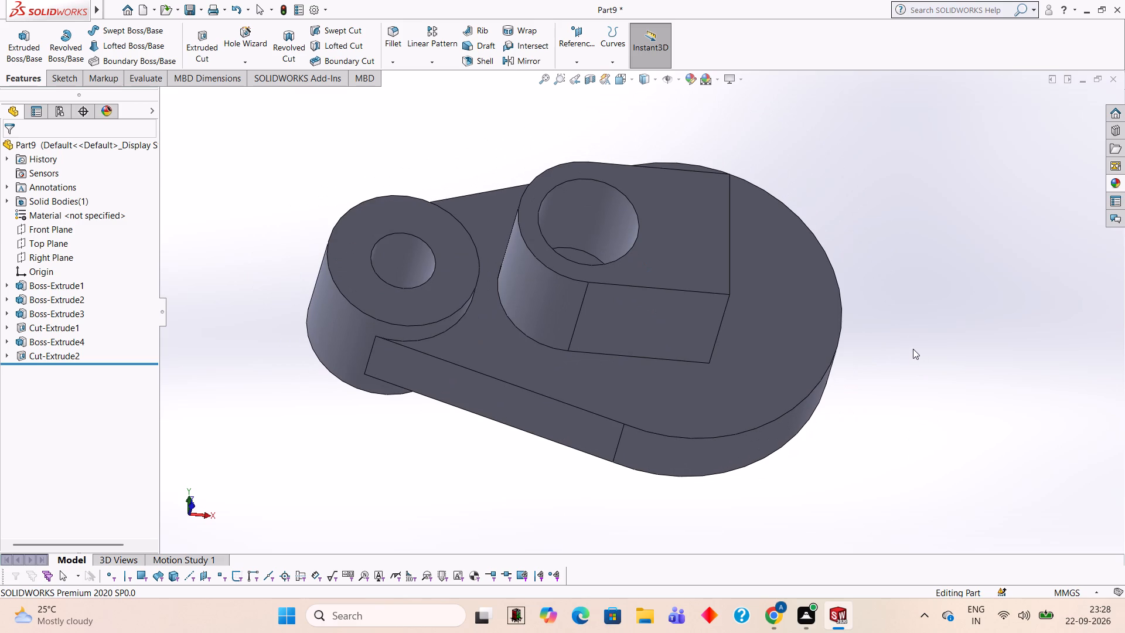
{"action": "middle_click_drag", "start_coordinate": [894, 409], "coordinate": [892, 329]}
{"action": "left_click", "coordinate": [696, 288]}
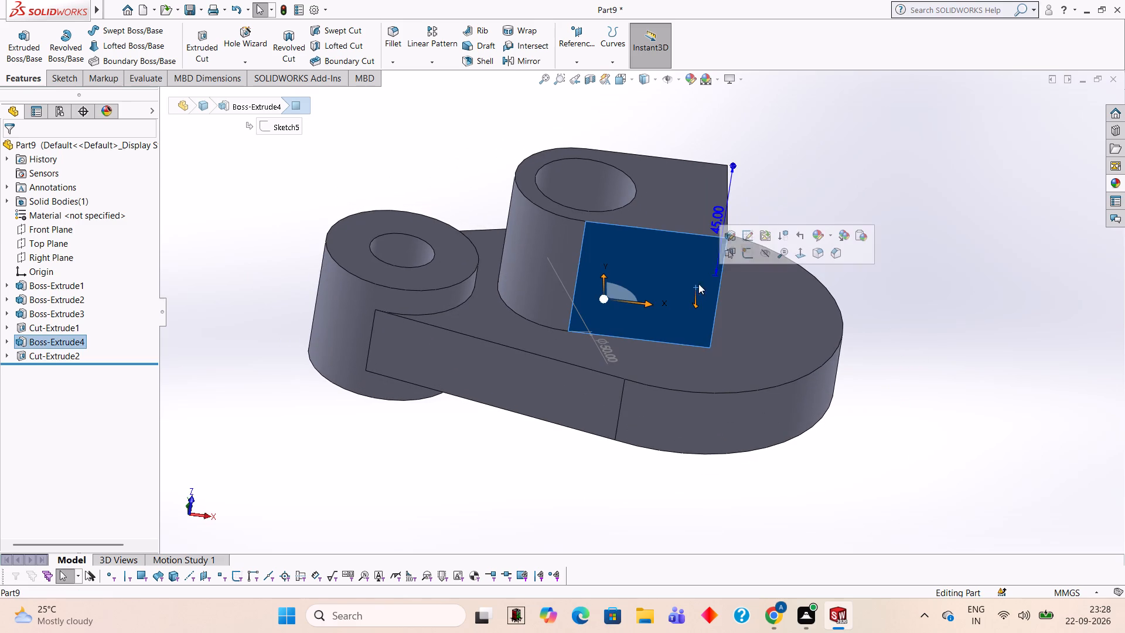
{"action": "left_click", "coordinate": [742, 252]}
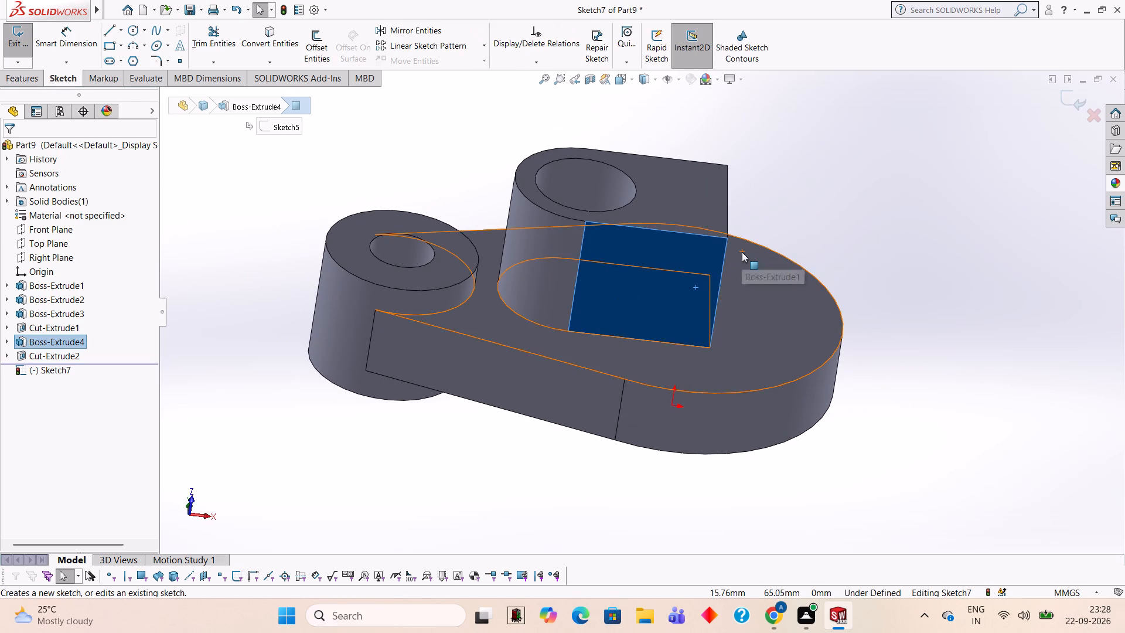
{"action": "key", "text": "ctrl+8"}
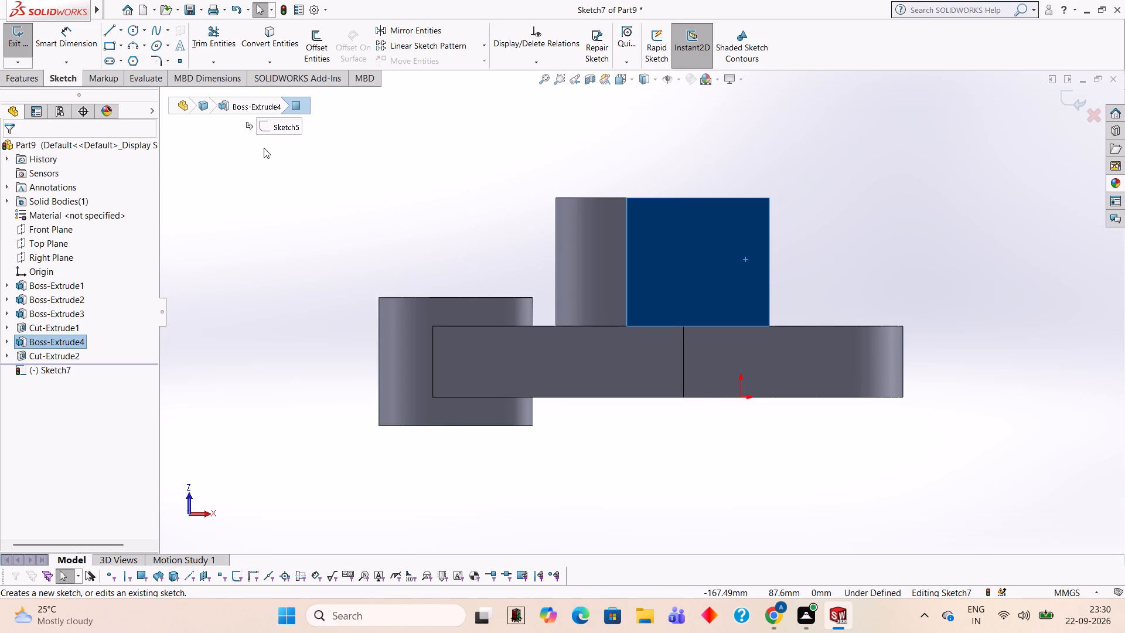
{"action": "left_click", "coordinate": [111, 29]}
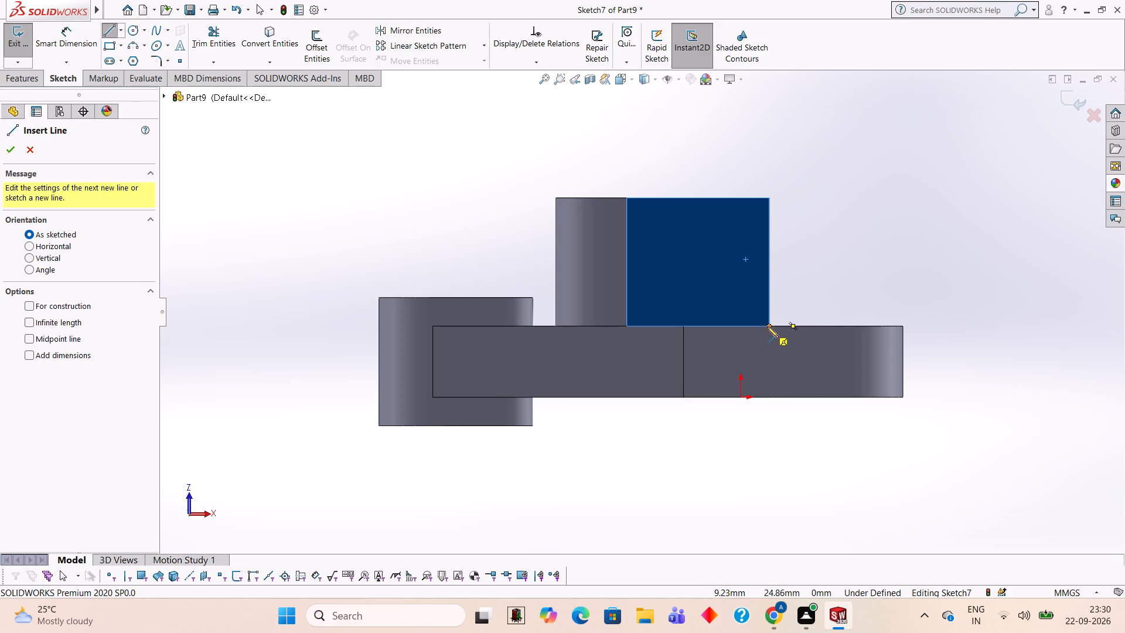
{"action": "left_click", "coordinate": [767, 326]}
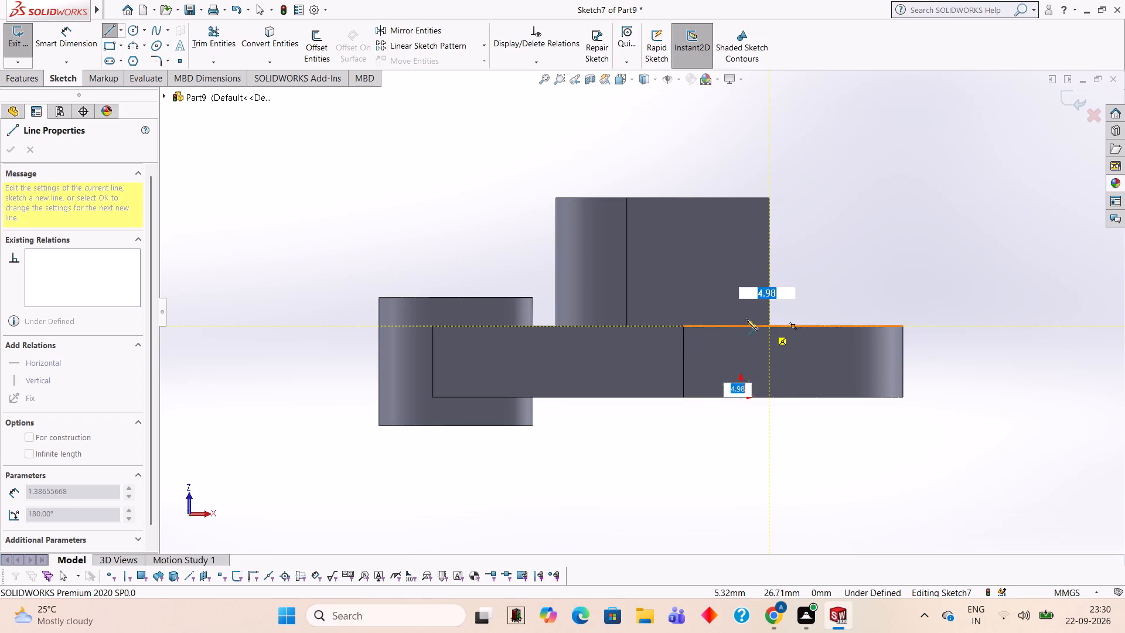
{"action": "key", "text": "5"}
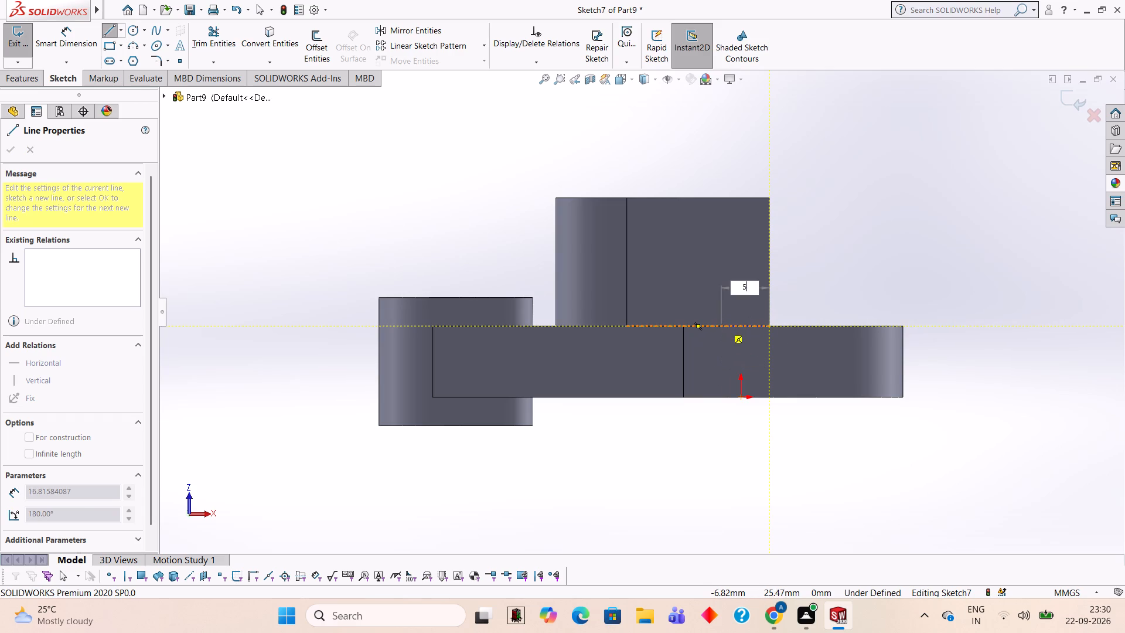
{"action": "key", "text": "Return"}
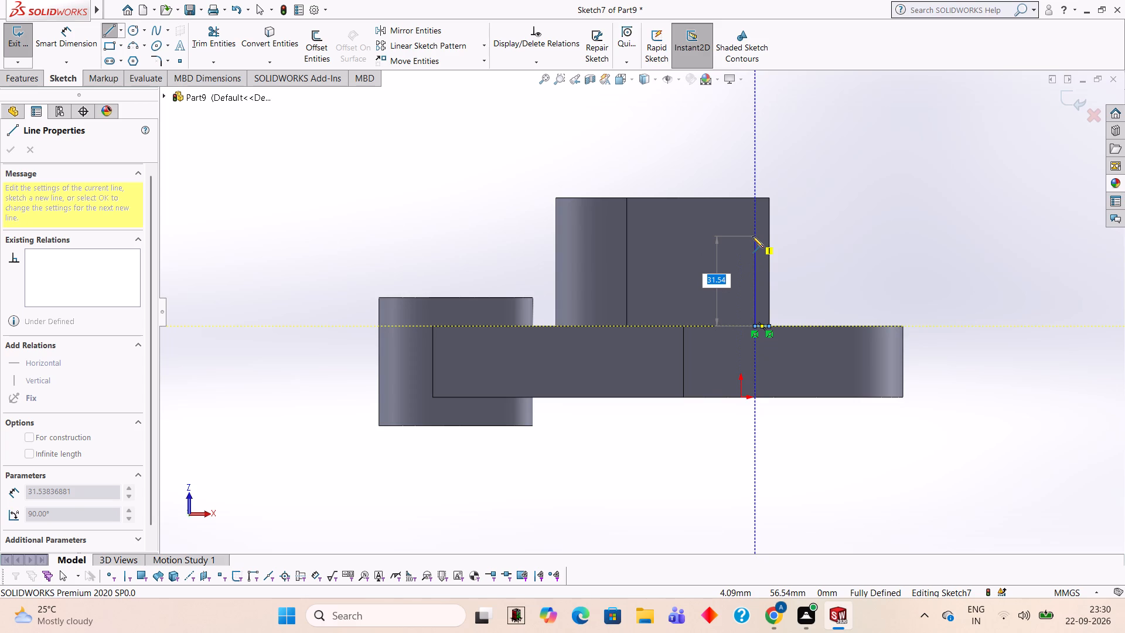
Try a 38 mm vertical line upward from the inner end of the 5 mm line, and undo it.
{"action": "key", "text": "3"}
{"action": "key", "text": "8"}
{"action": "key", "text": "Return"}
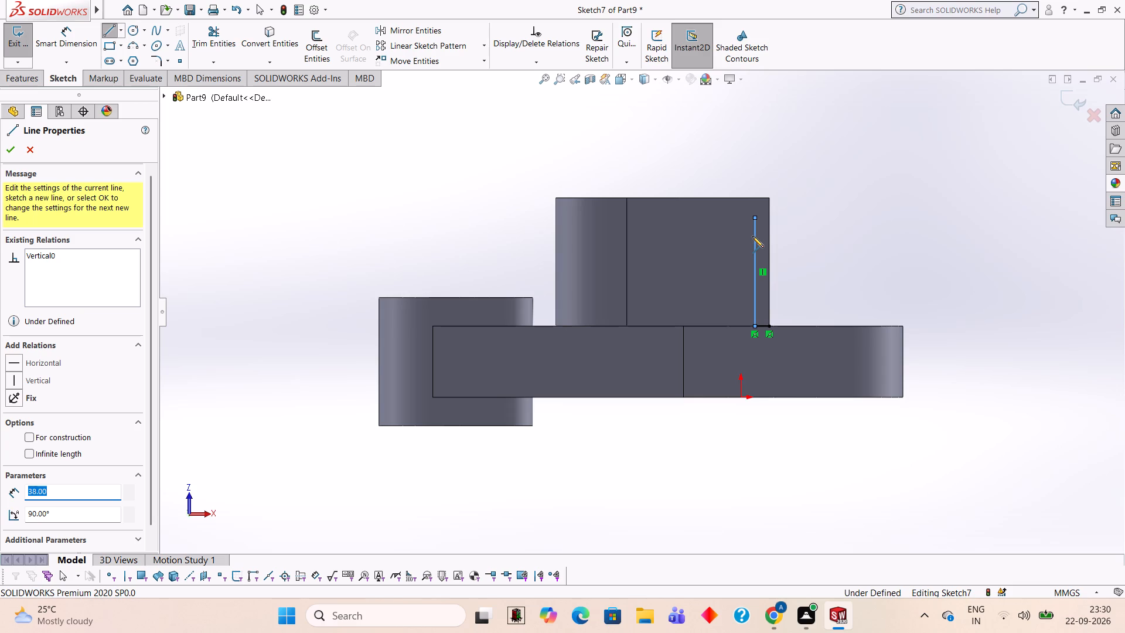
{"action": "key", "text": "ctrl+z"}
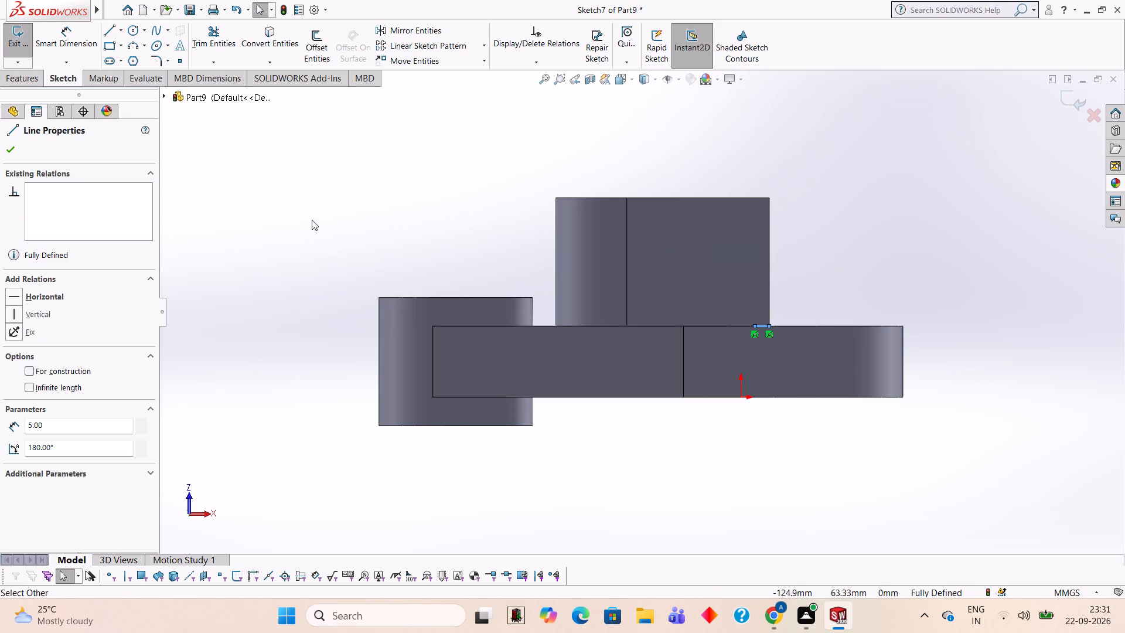
Draw a closed rectangle 10 mm wide and 30 mm tall, rising from the inner end of the 5 mm line and standing on the plate's face.
{"action": "left_click", "coordinate": [110, 26]}
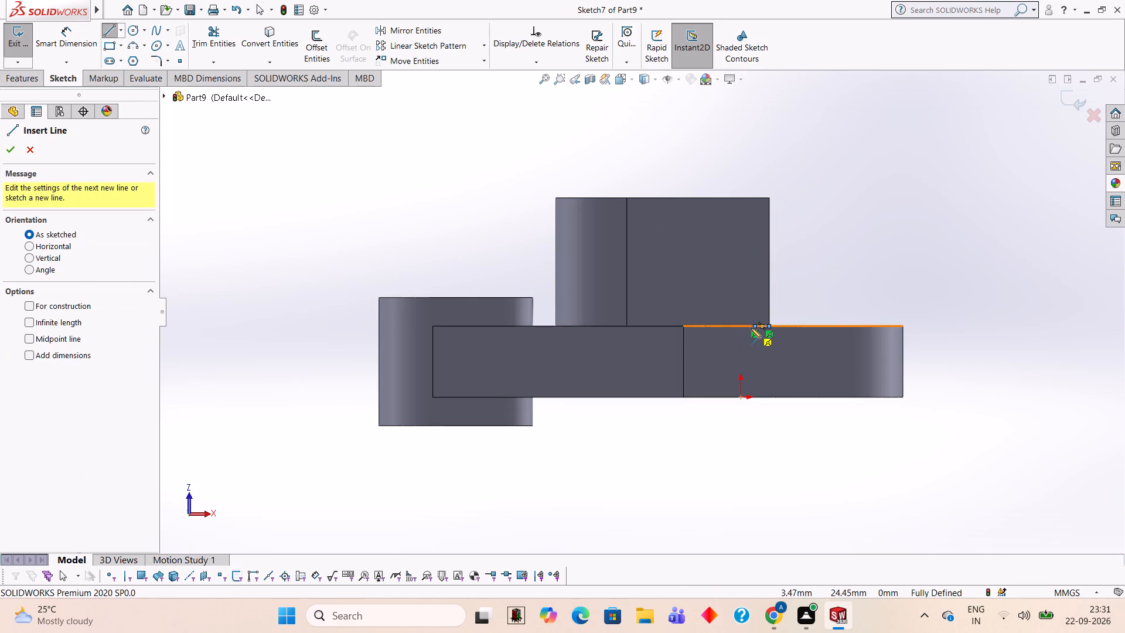
{"action": "left_click", "coordinate": [755, 325]}
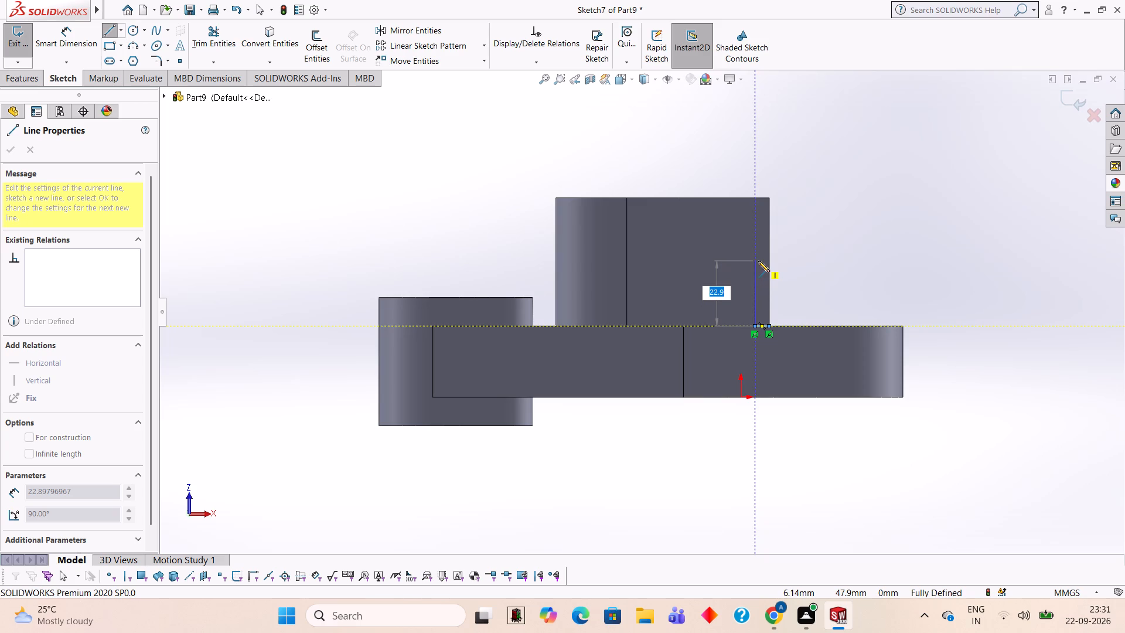
{"action": "type", "text": "30"}
{"action": "key", "text": "Return"}
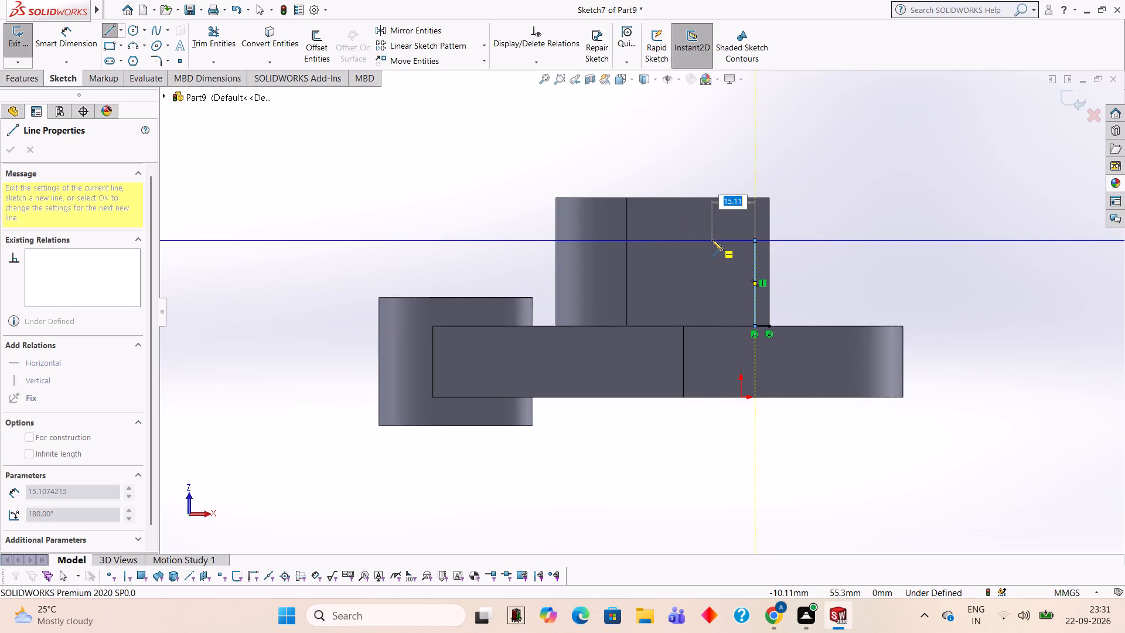
{"action": "type", "text": "10"}
{"action": "key", "text": "Return"}
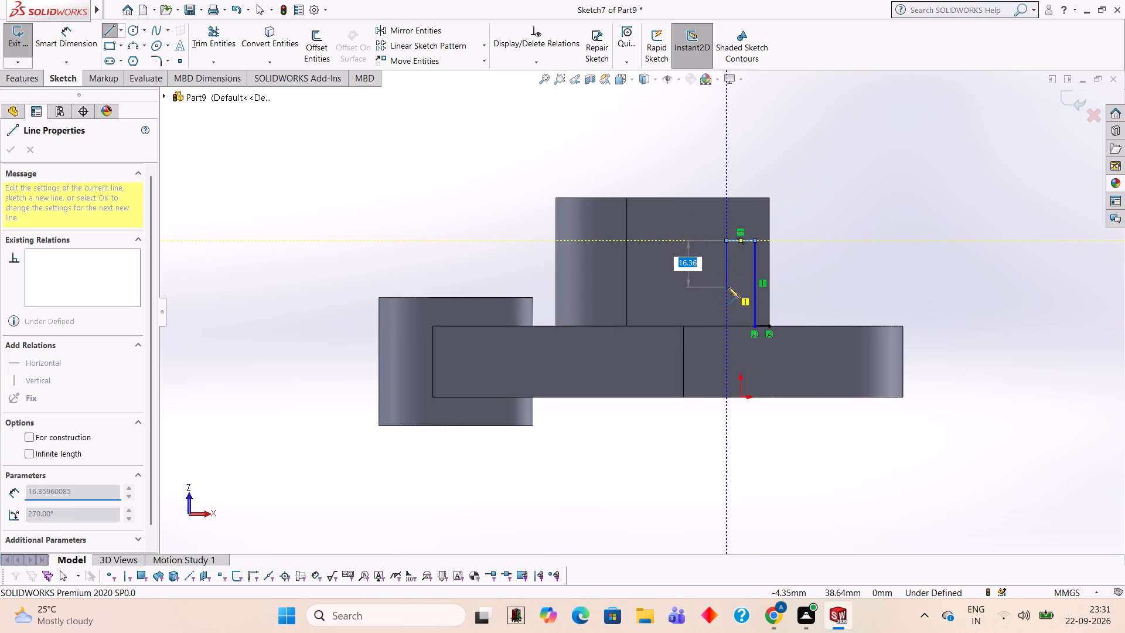
{"action": "key", "text": "ctrl+z"}
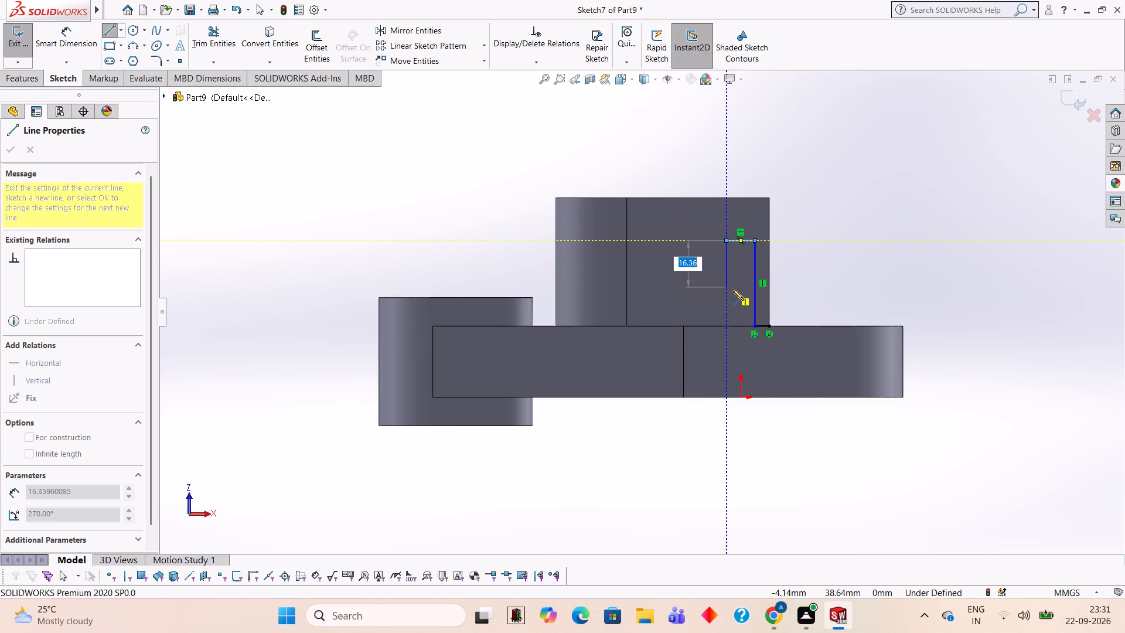
{"action": "left_click", "coordinate": [728, 326]}
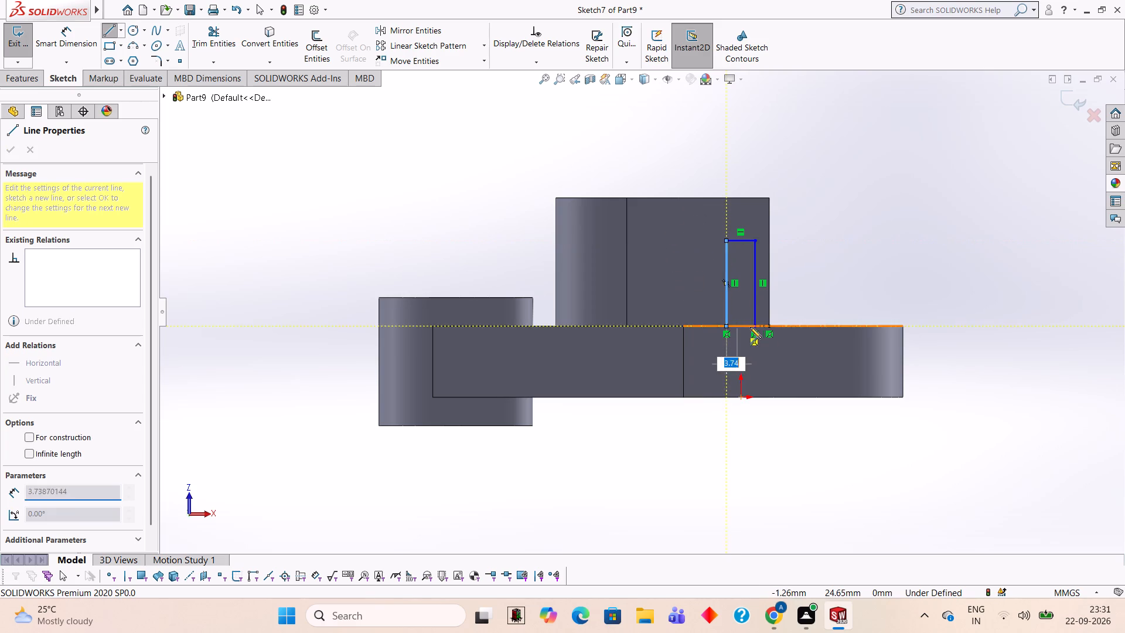
{"action": "left_click", "coordinate": [753, 327]}
{"action": "key", "text": "Escape"}
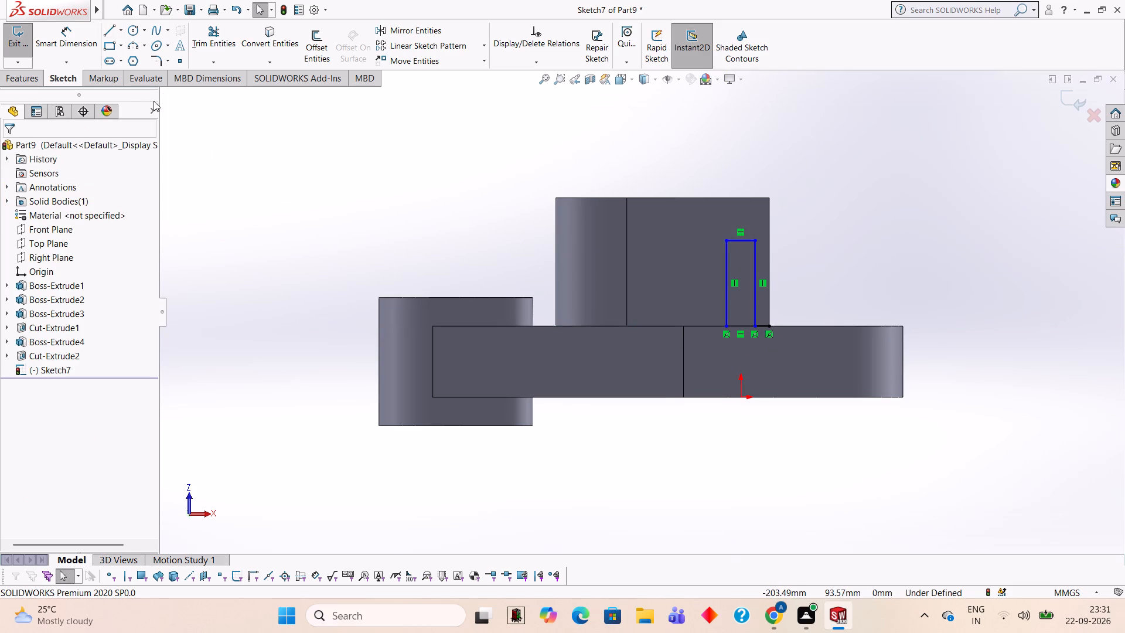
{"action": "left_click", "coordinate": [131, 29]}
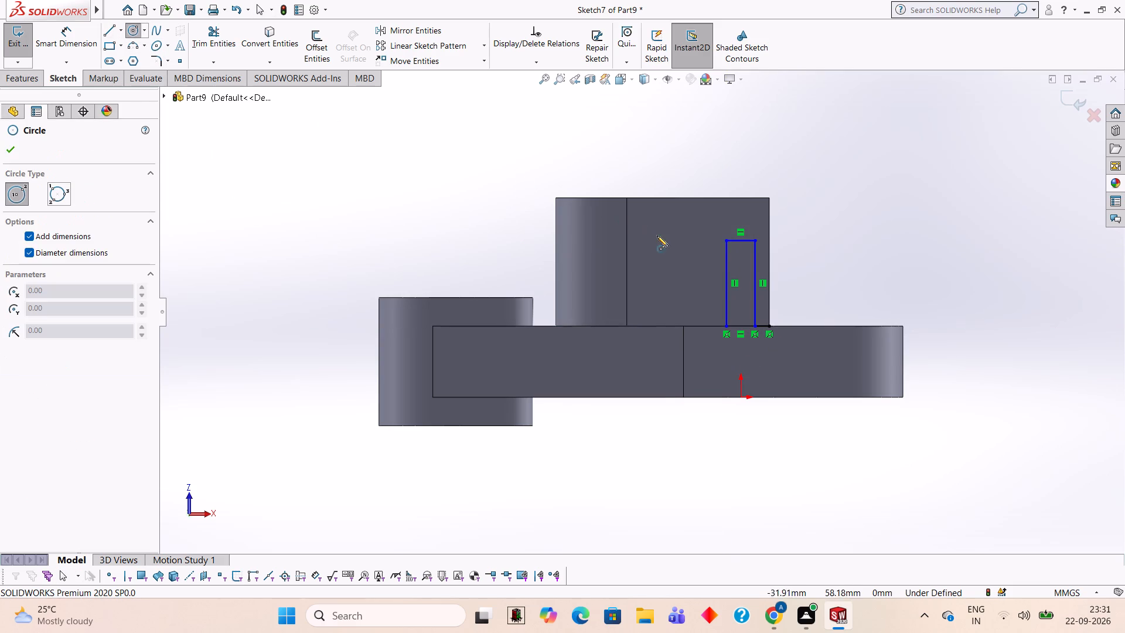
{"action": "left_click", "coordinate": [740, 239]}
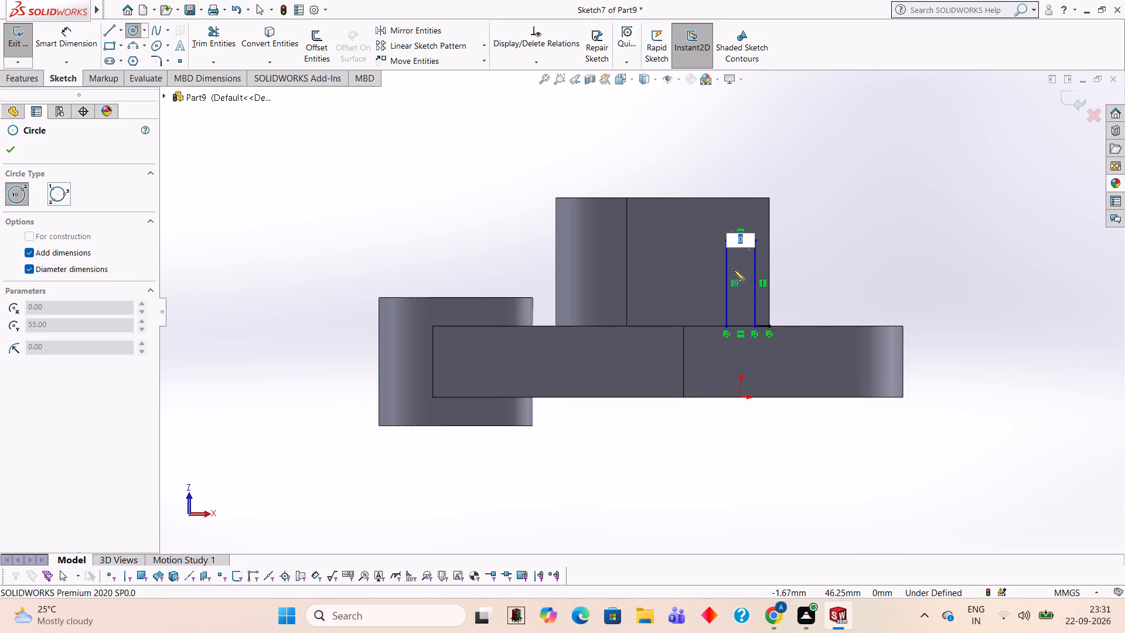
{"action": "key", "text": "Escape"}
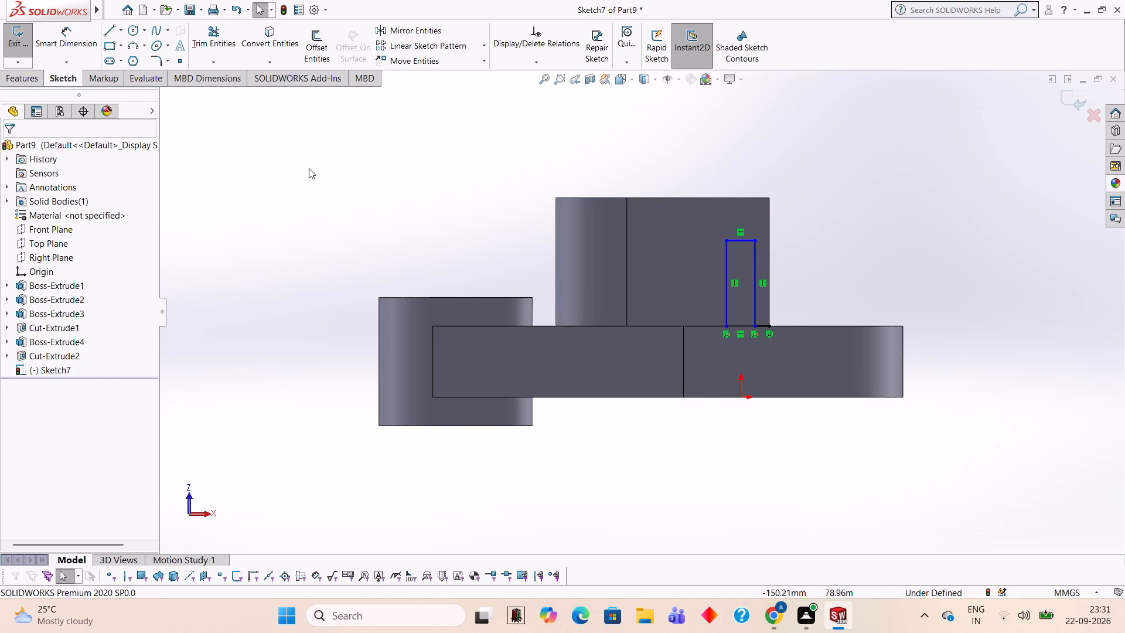
Sketch a 10 mm diameter circle centred on the midpoint of the rectangle's top line.
{"action": "left_click", "coordinate": [132, 35]}
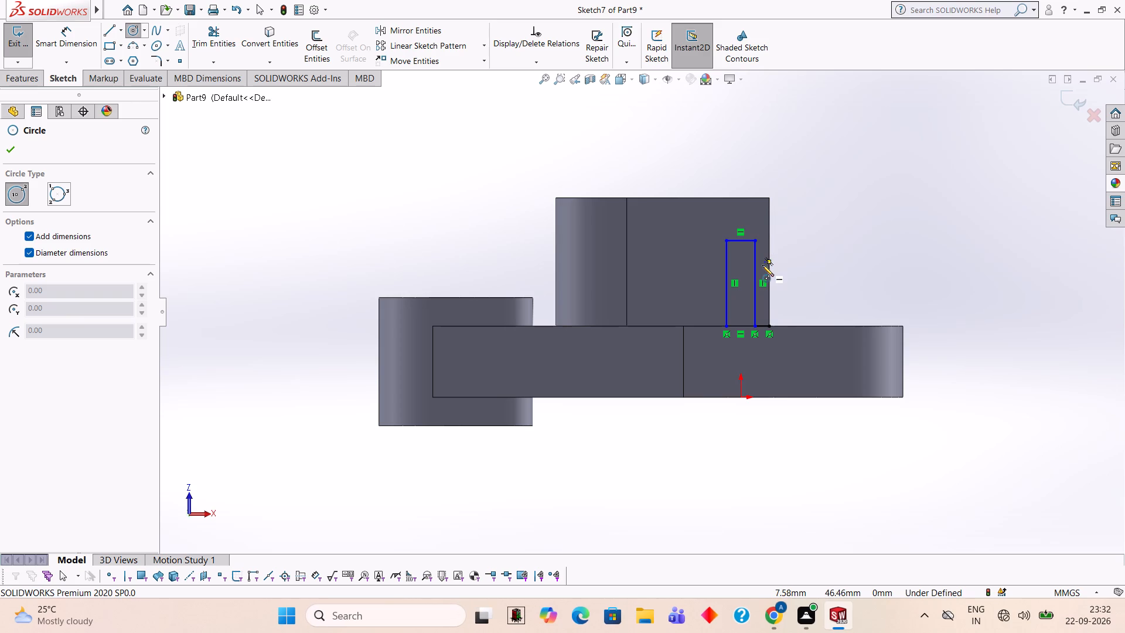
{"action": "left_click", "coordinate": [741, 239]}
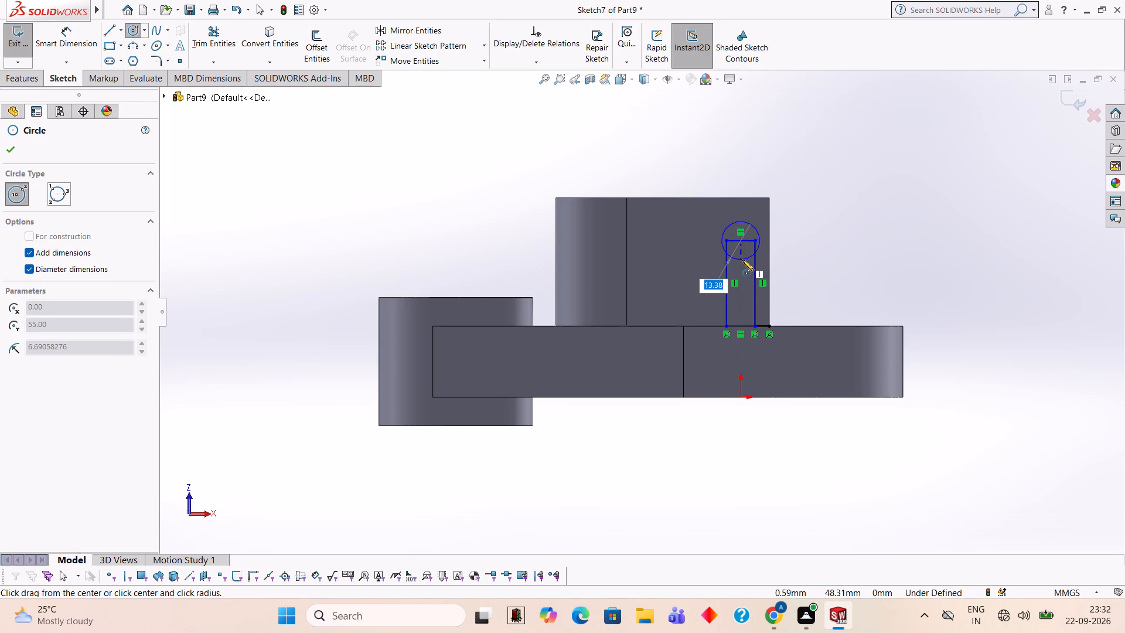
{"action": "type", "text": "10"}
{"action": "key", "text": "Return"}
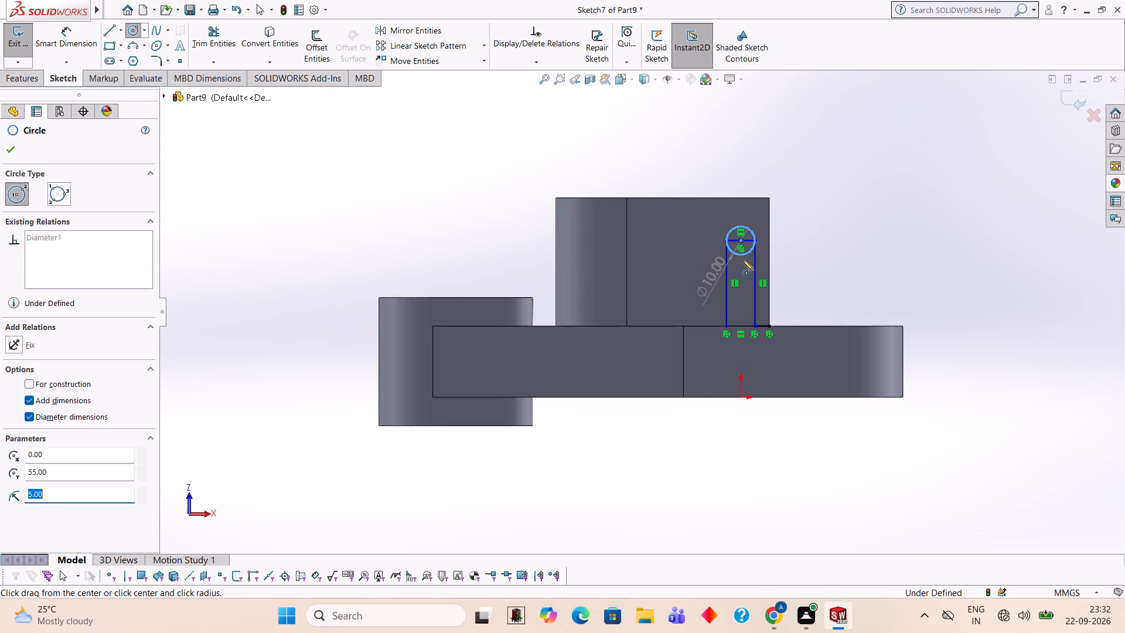
Trim away the circle's lower half, the rectangle's top line and the 5 mm offset line, leaving a round-topped profile.
{"action": "left_click", "coordinate": [202, 43]}
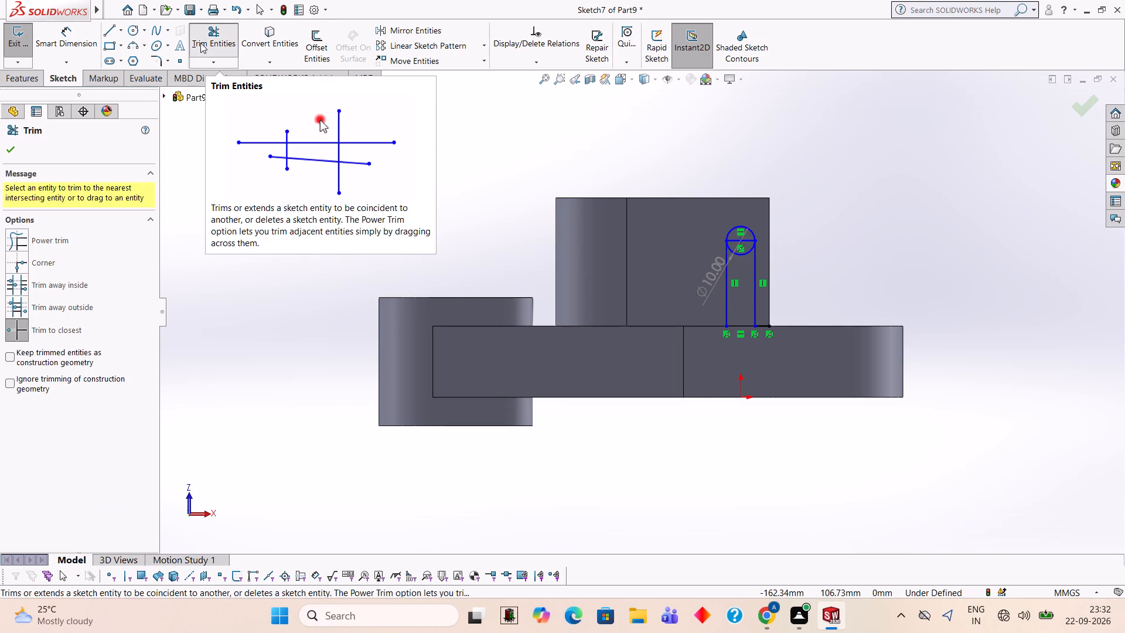
{"action": "left_click", "coordinate": [741, 253]}
{"action": "left_click", "coordinate": [743, 241]}
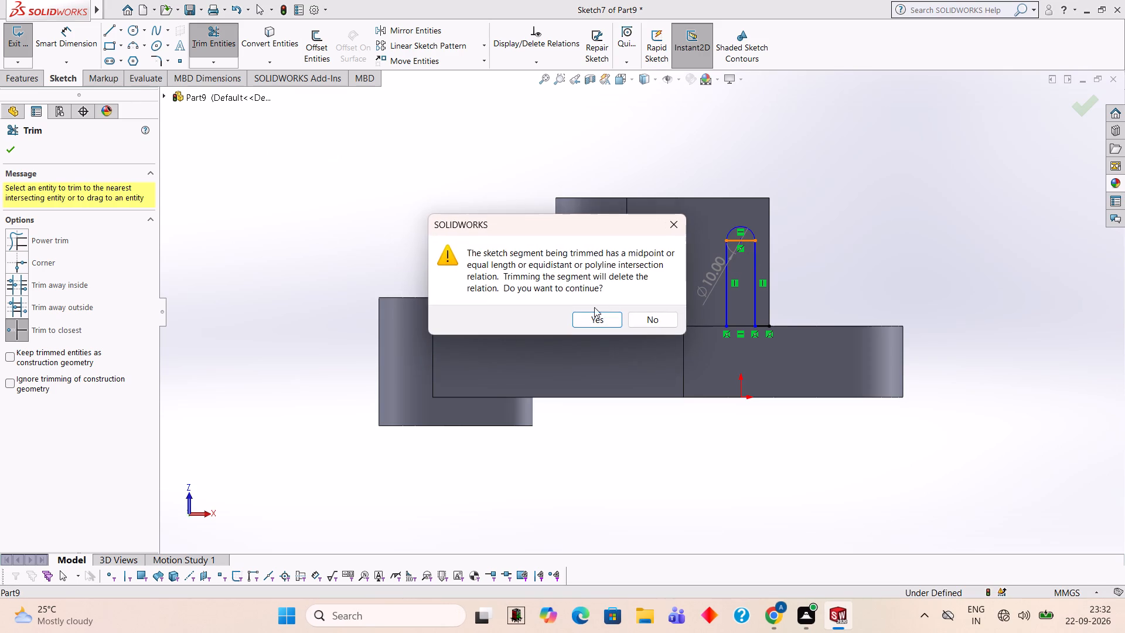
{"action": "left_click", "coordinate": [589, 316]}
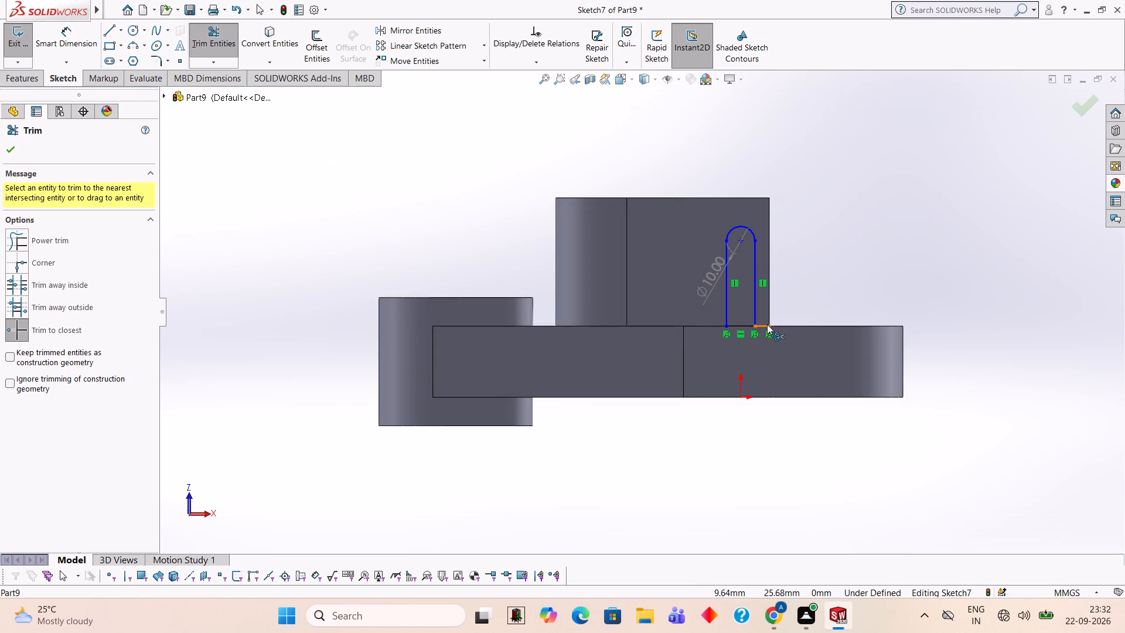
{"action": "left_click", "coordinate": [766, 324]}
Extrude the round-topped profile as a 5 mm blind boss outward from the side face, merged with the body.
{"action": "middle_click_drag", "start_coordinate": [898, 213], "coordinate": [849, 268]}
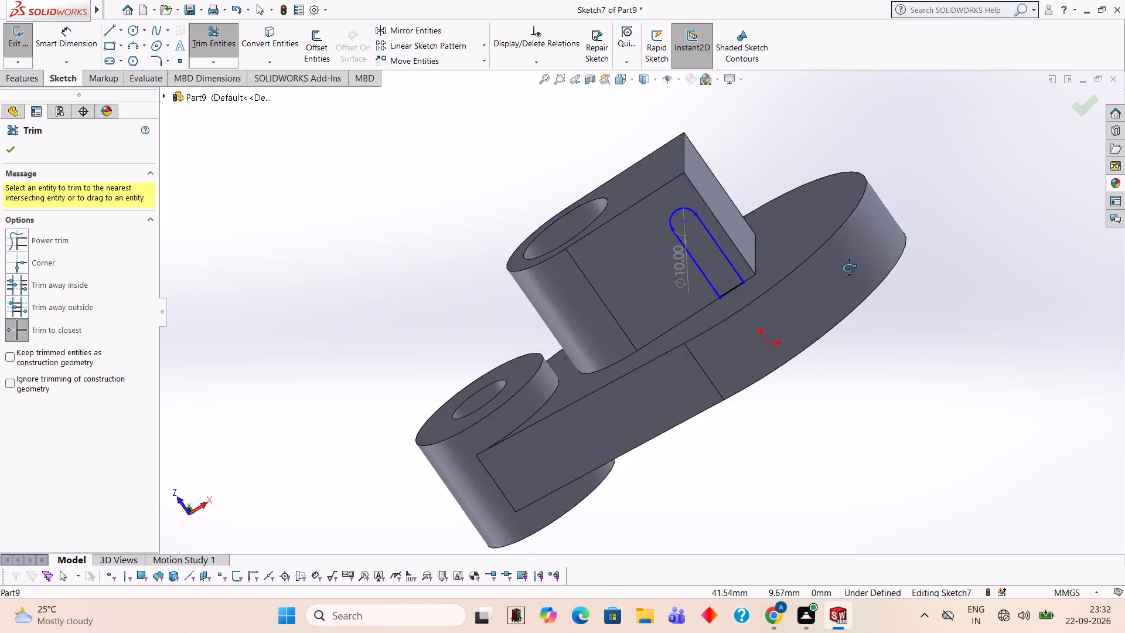
{"action": "middle_click_drag", "start_coordinate": [849, 268], "coordinate": [874, 342]}
{"action": "middle_click_drag", "start_coordinate": [949, 257], "coordinate": [990, 240]}
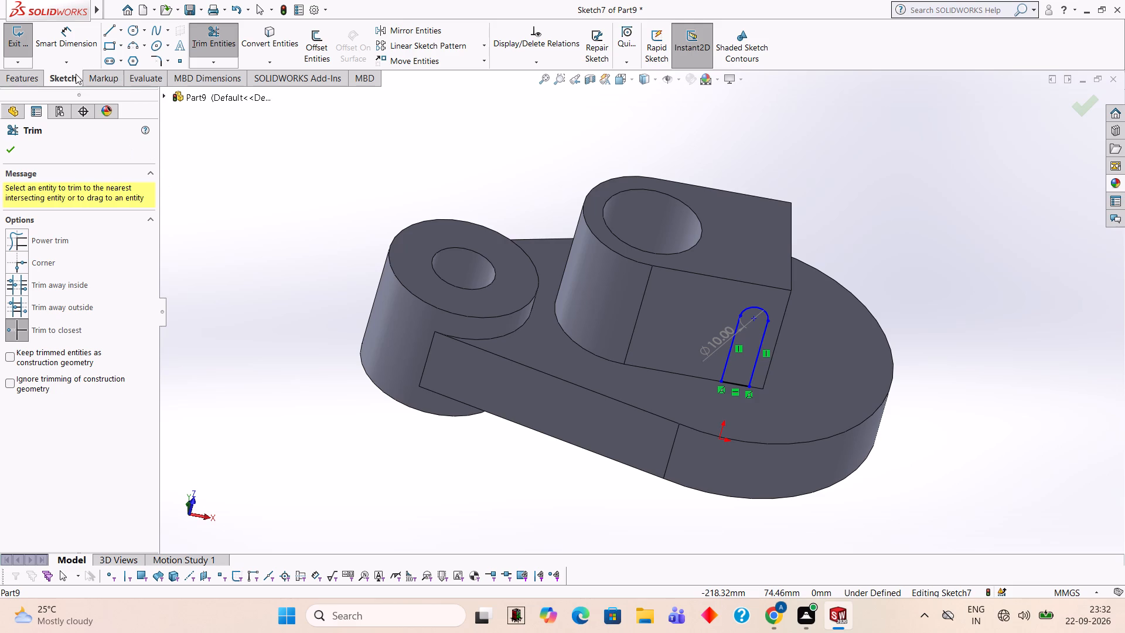
{"action": "left_click", "coordinate": [34, 79]}
{"action": "left_click", "coordinate": [33, 55]}
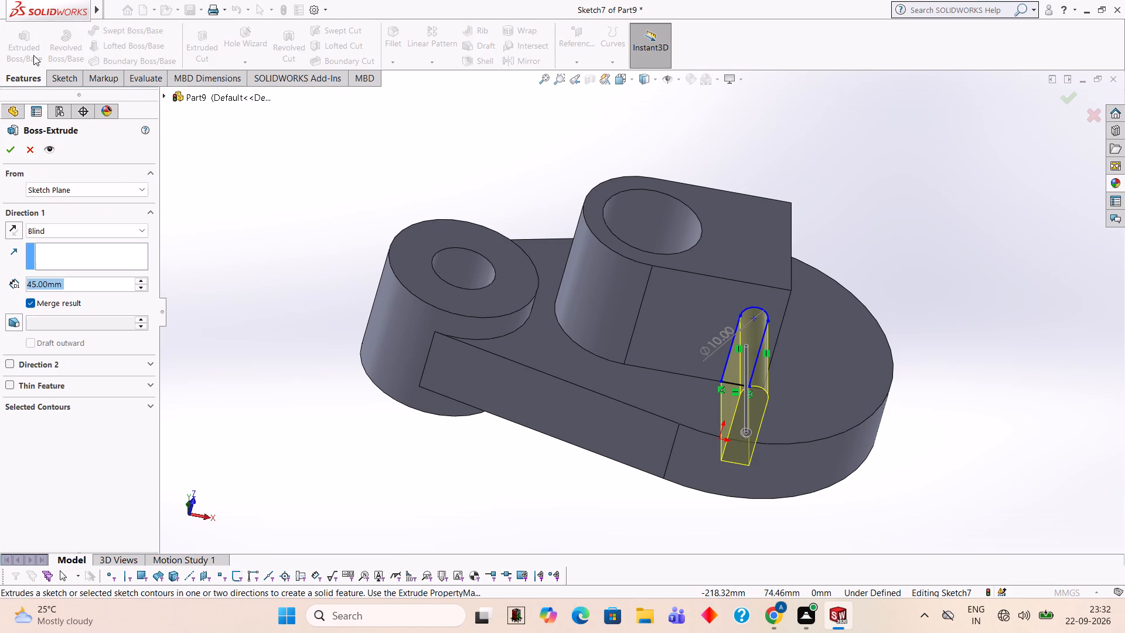
{"action": "key", "text": "5"}
{"action": "key", "text": "Return"}
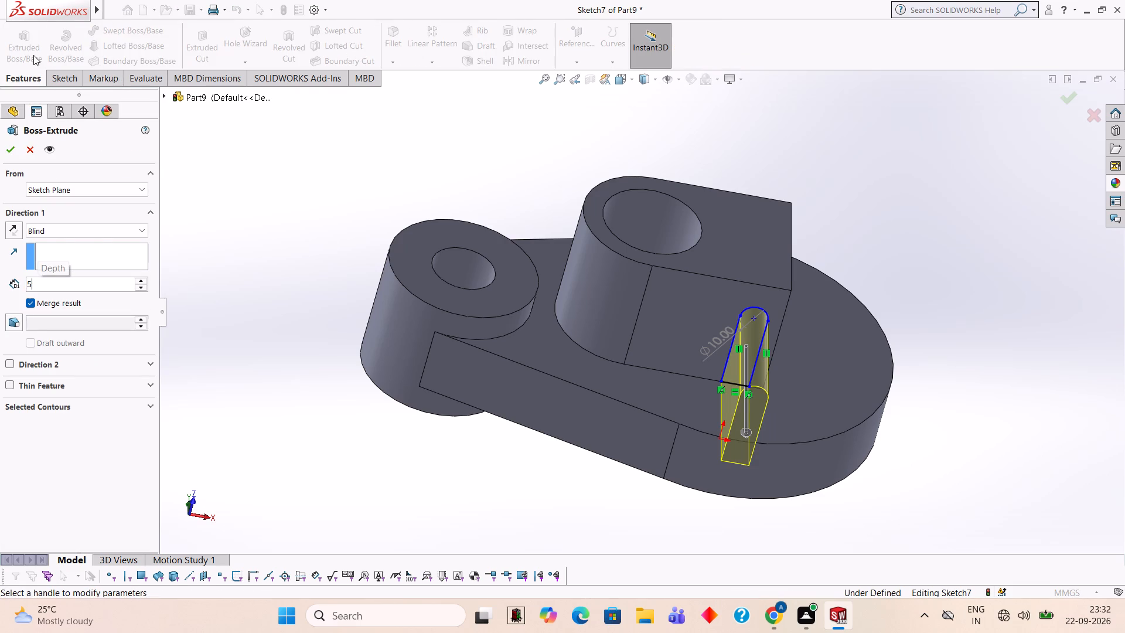
{"action": "middle_click_drag", "start_coordinate": [879, 189], "coordinate": [861, 301]}
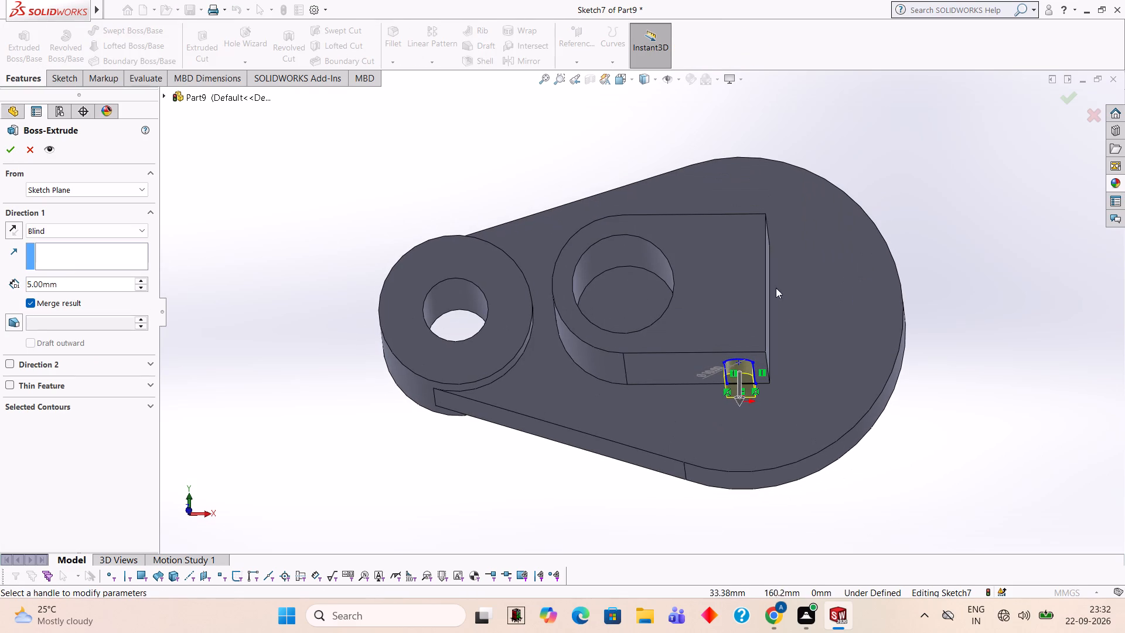
{"action": "type", "text": "10"}
{"action": "key", "text": "Return"}
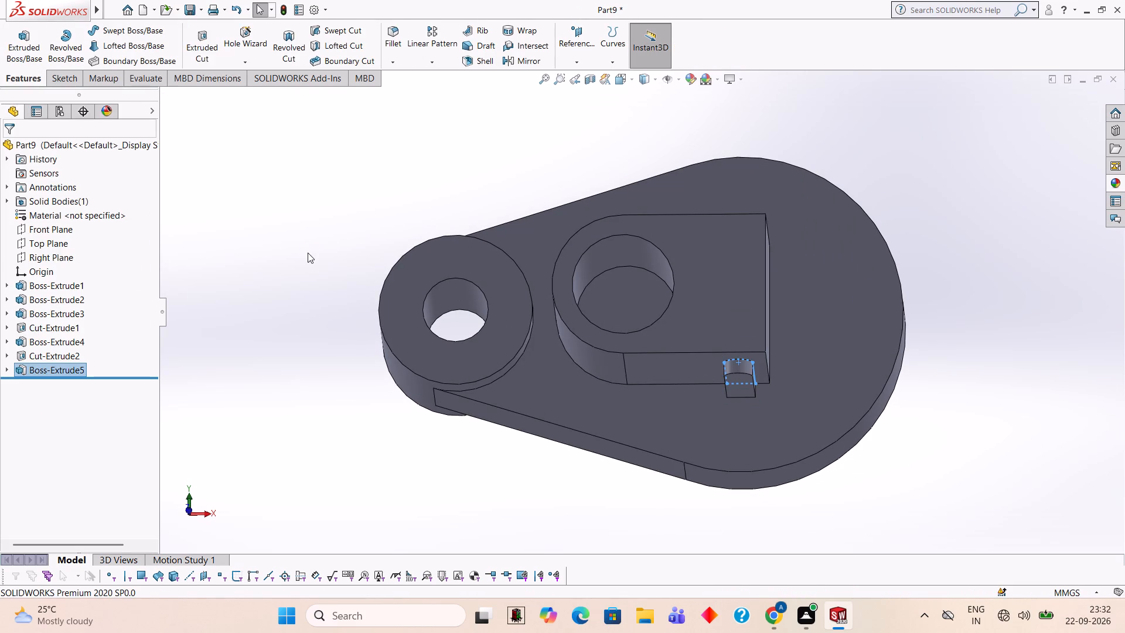
{"action": "key", "text": "Escape"}
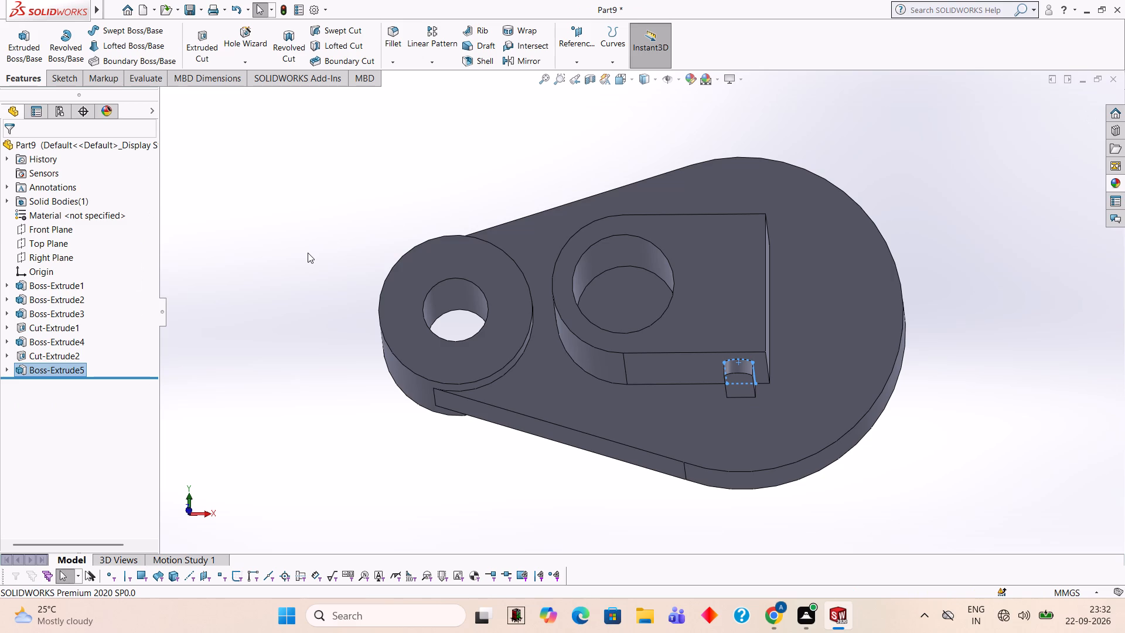
Undo the 5 mm rib extrusion and its profile edits back to the 30 mm vertical line and 10 mm top line.
{"action": "key", "text": "ctrl+z"}
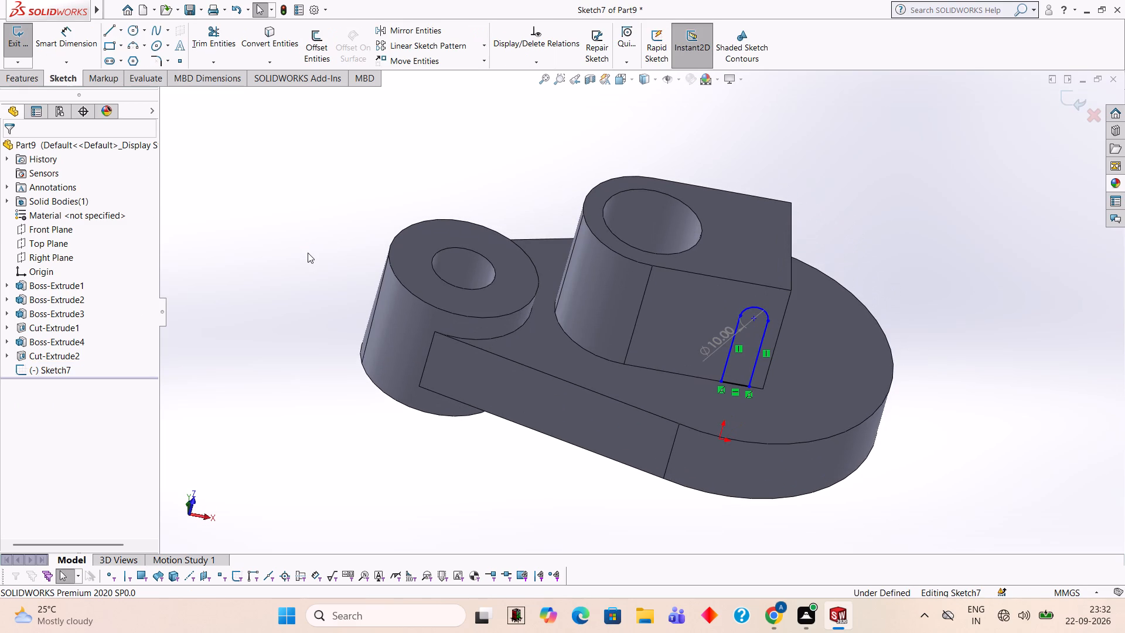
{"action": "key", "text": "ctrl+z"}
{"action": "key", "text": "ctrl+z"}
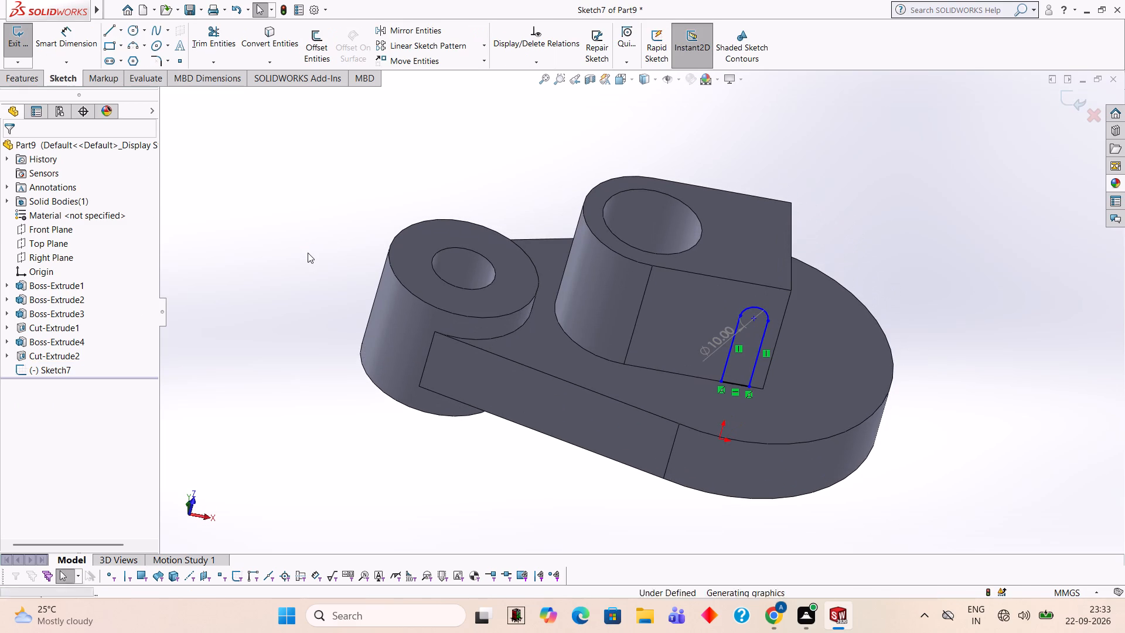
{"action": "key", "text": "ctrl+z"}
{"action": "key", "text": "ctrl+z"}
{"action": "key", "text": "ctrl+z"}
{"action": "key", "text": "ctrl+z"}
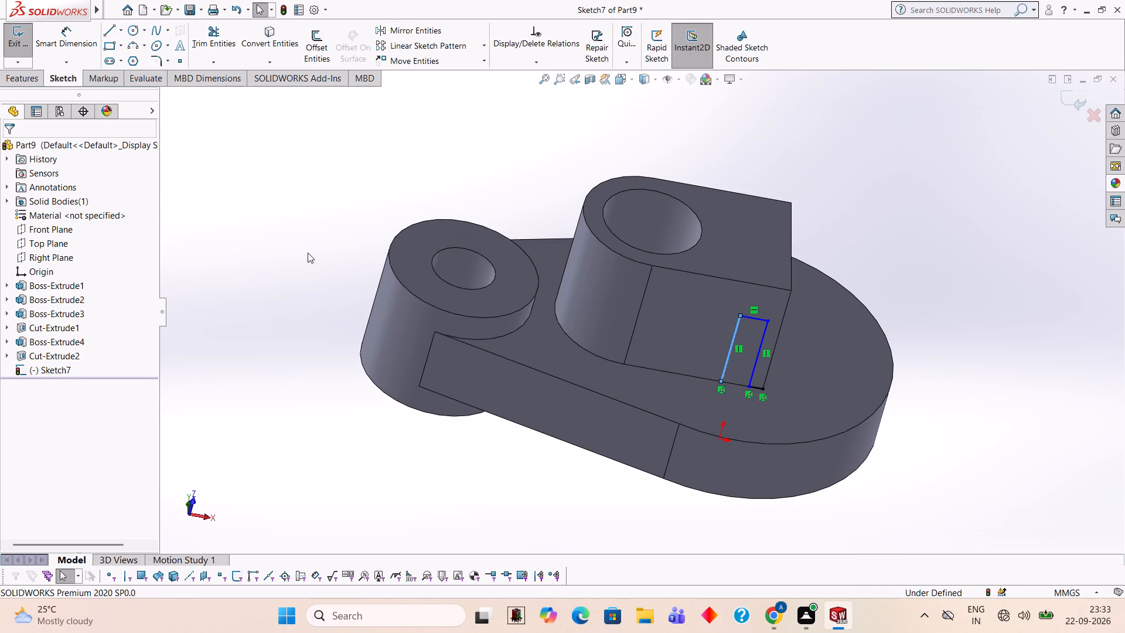
{"action": "key", "text": "ctrl+z"}
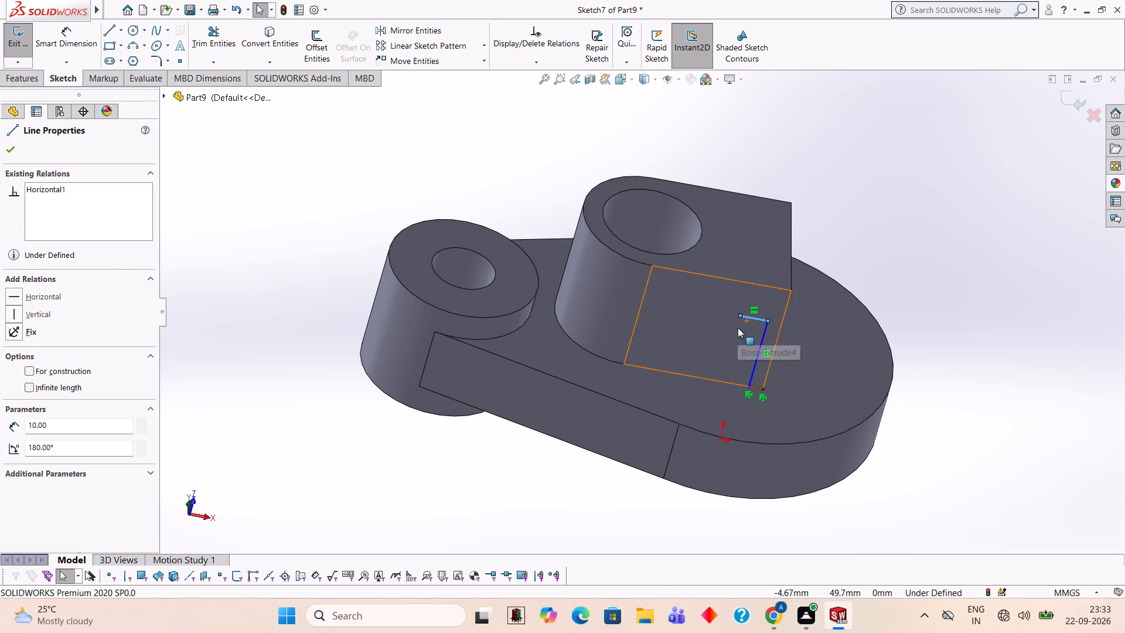
Delete the 10 mm top line of the rib profile.
{"action": "key", "text": "Escape"}
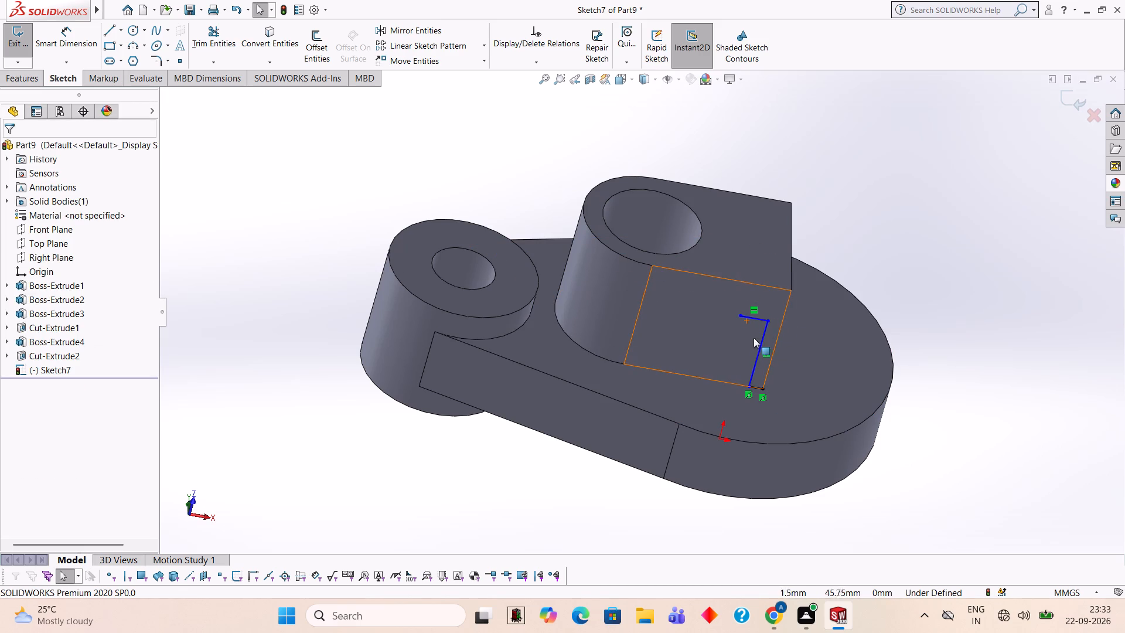
{"action": "left_click", "coordinate": [755, 316]}
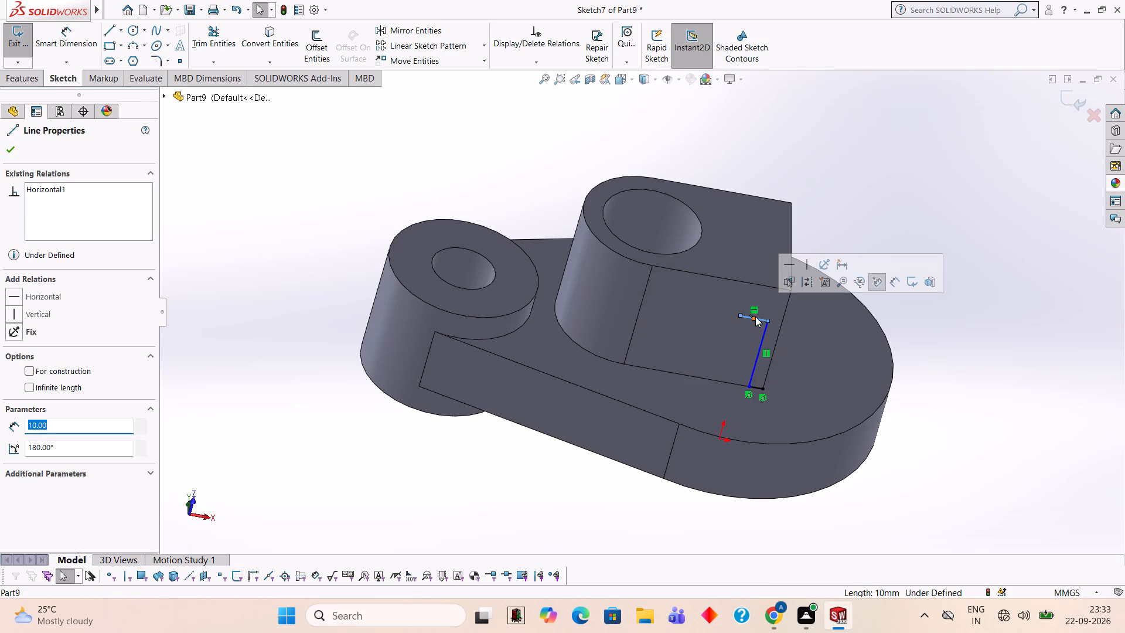
{"action": "key", "text": "Delete"}
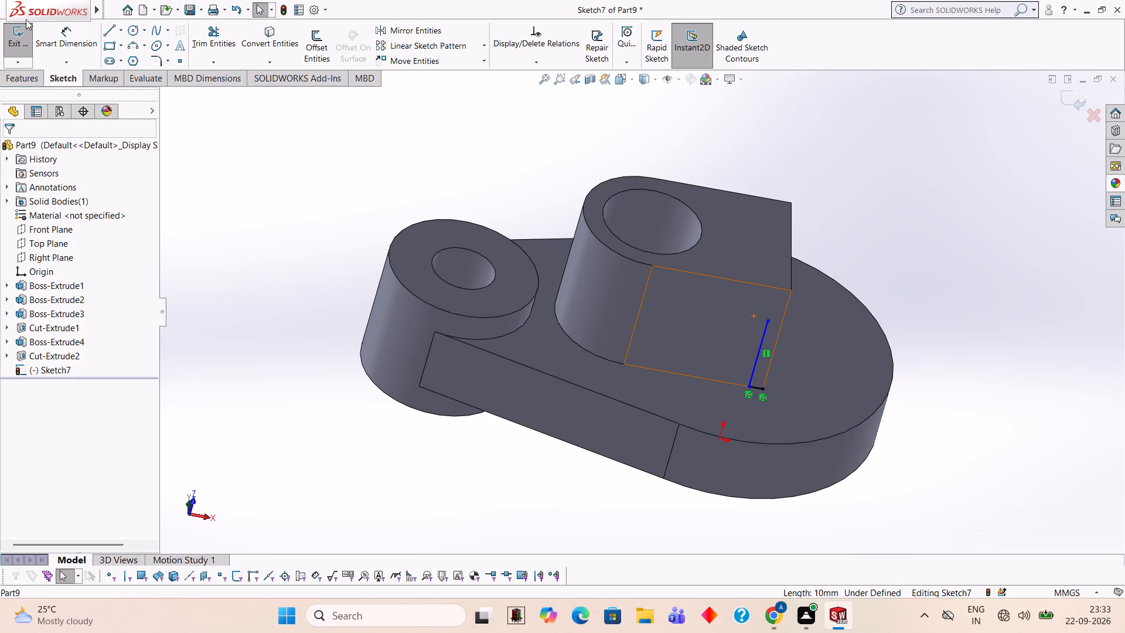
Draw a 12 mm top line, a 30 mm side line and a closing base line, forming a rectangle with the existing vertical line.
{"action": "left_click", "coordinate": [112, 32]}
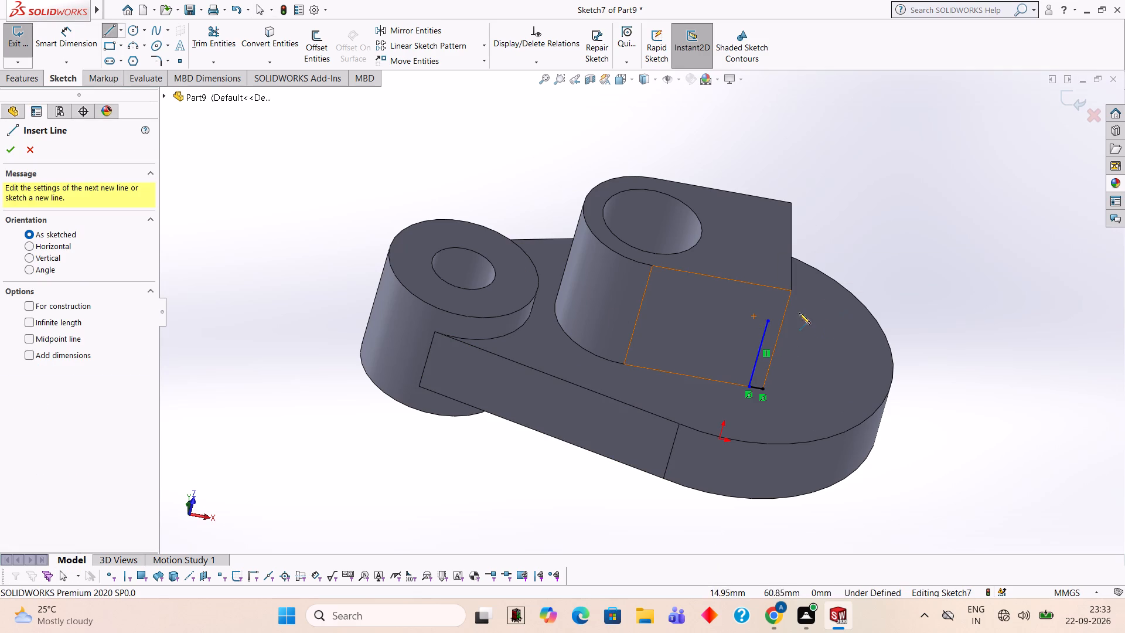
{"action": "left_click", "coordinate": [768, 319]}
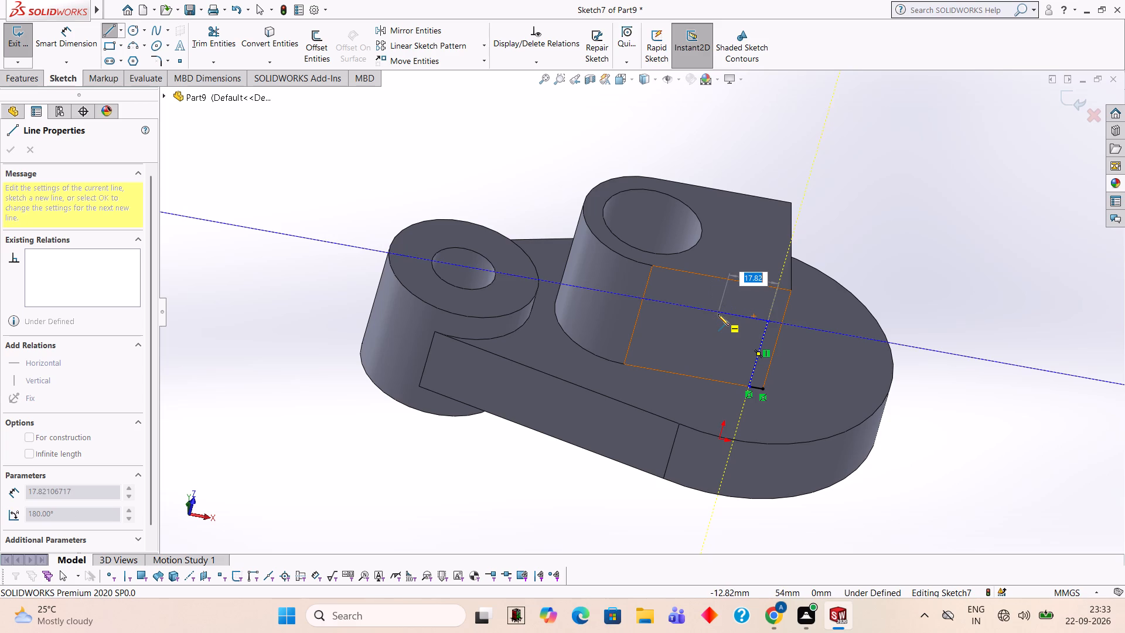
{"action": "type", "text": "12"}
{"action": "key", "text": "Return"}
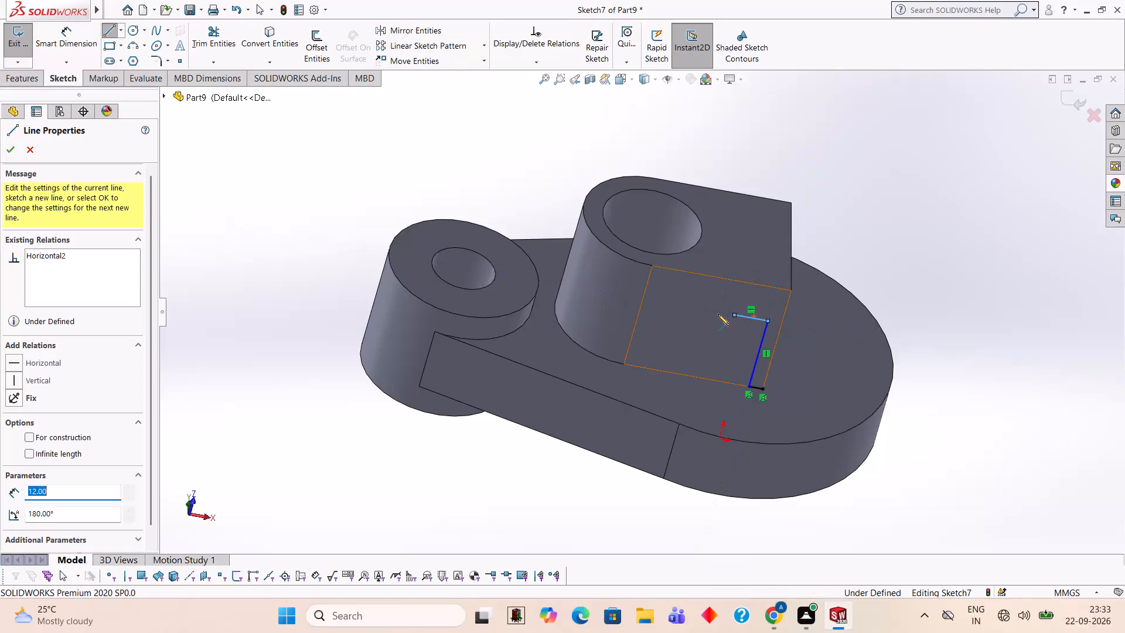
{"action": "left_click", "coordinate": [714, 382]}
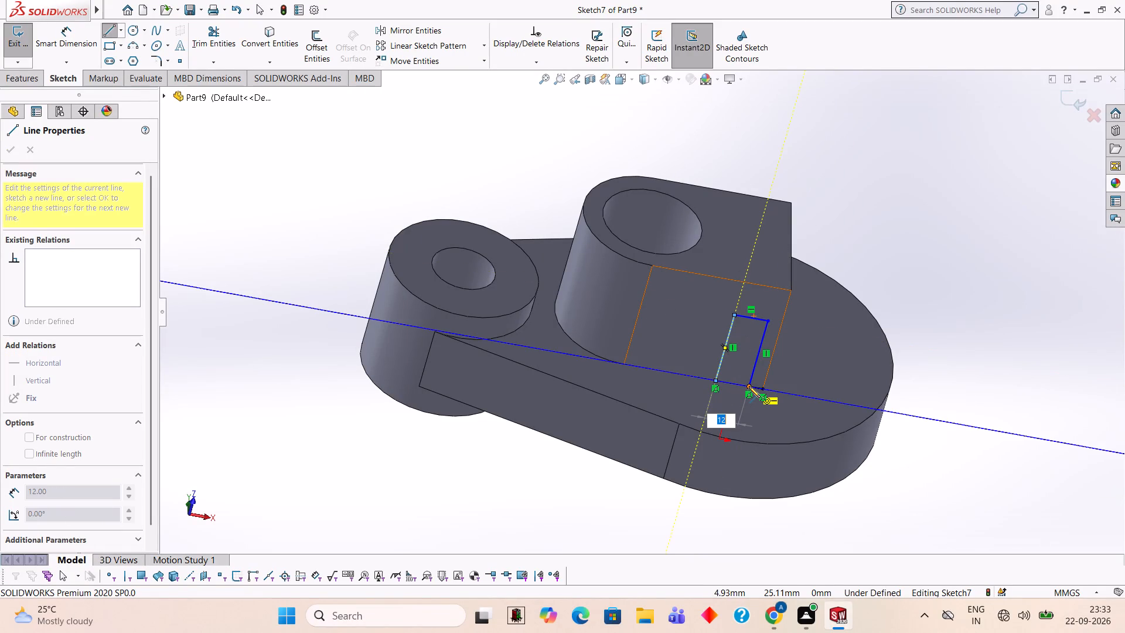
{"action": "left_click", "coordinate": [749, 386]}
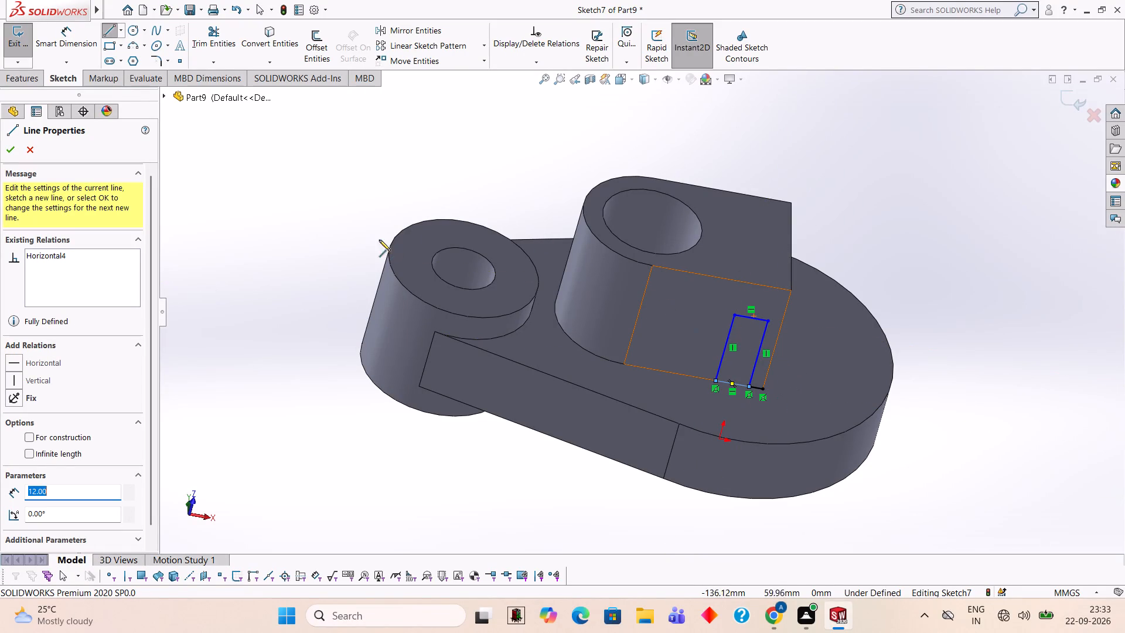
Sketch a 12 mm diameter circle centred on the midpoint of the rectangle's top line.
{"action": "left_click", "coordinate": [132, 25]}
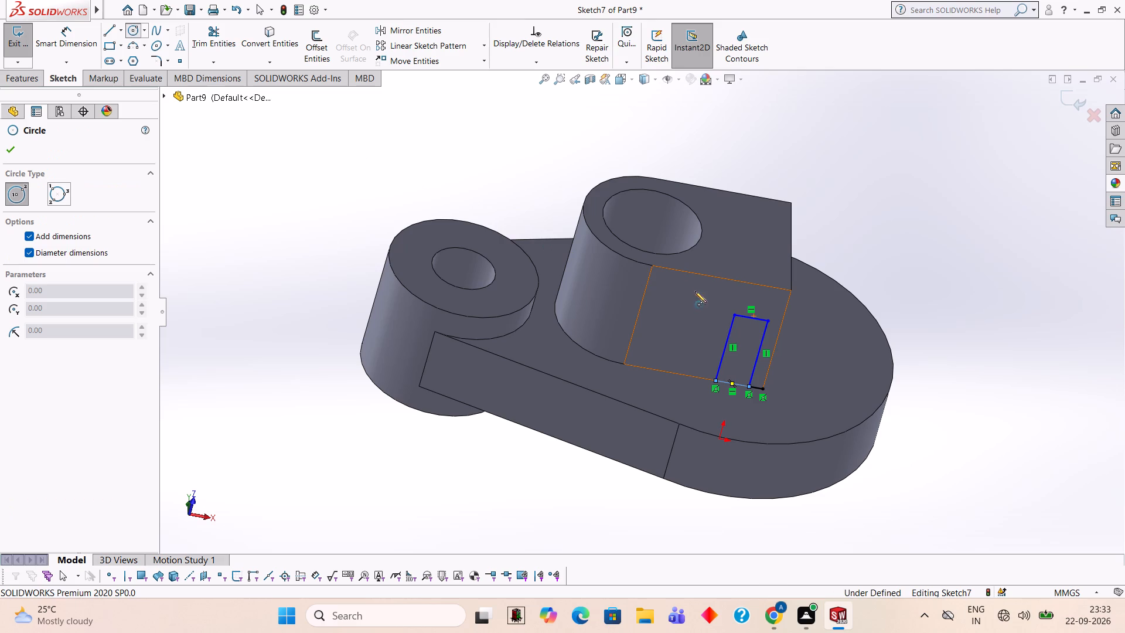
{"action": "left_click", "coordinate": [751, 318]}
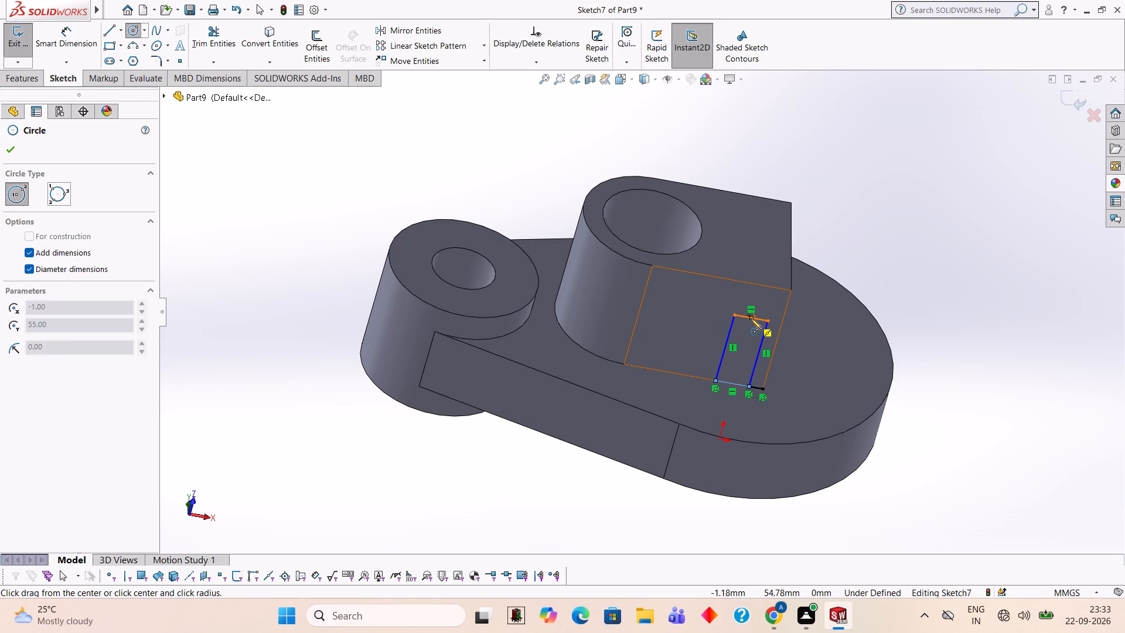
{"action": "type", "text": "12"}
{"action": "key", "text": "Return"}
Trim away the circle's lower half, the rectangle's top line and the short 5 mm offset line, leaving a round-topped profile.
{"action": "middle_click_drag", "start_coordinate": [981, 326], "coordinate": [980, 326]}
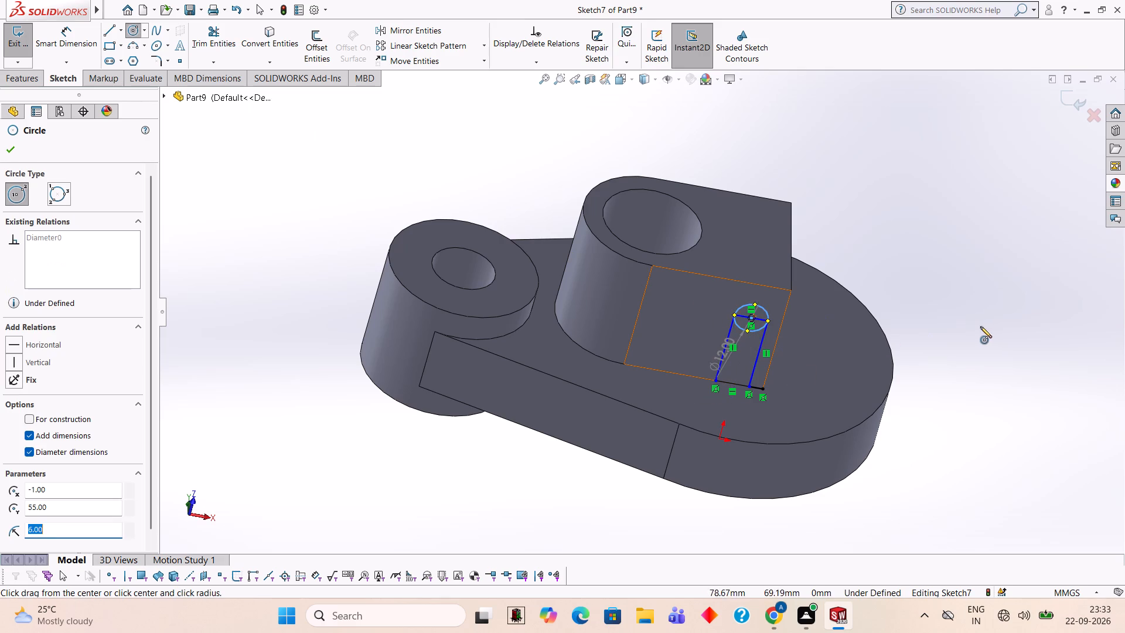
{"action": "middle_click_drag", "start_coordinate": [980, 326], "coordinate": [950, 230]}
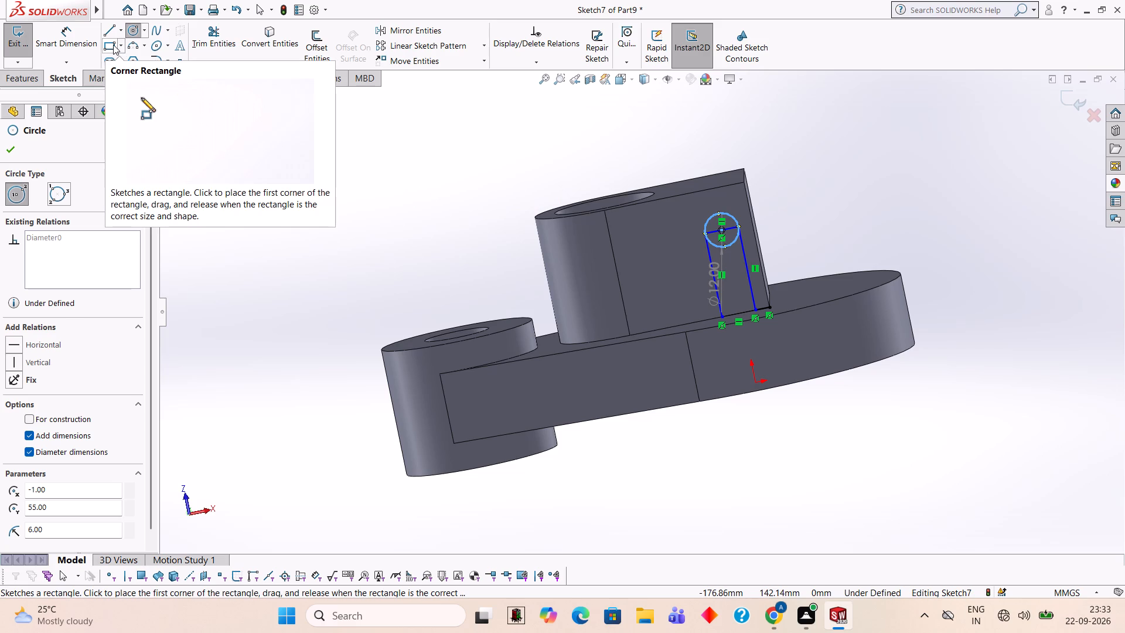
{"action": "left_click", "coordinate": [218, 47]}
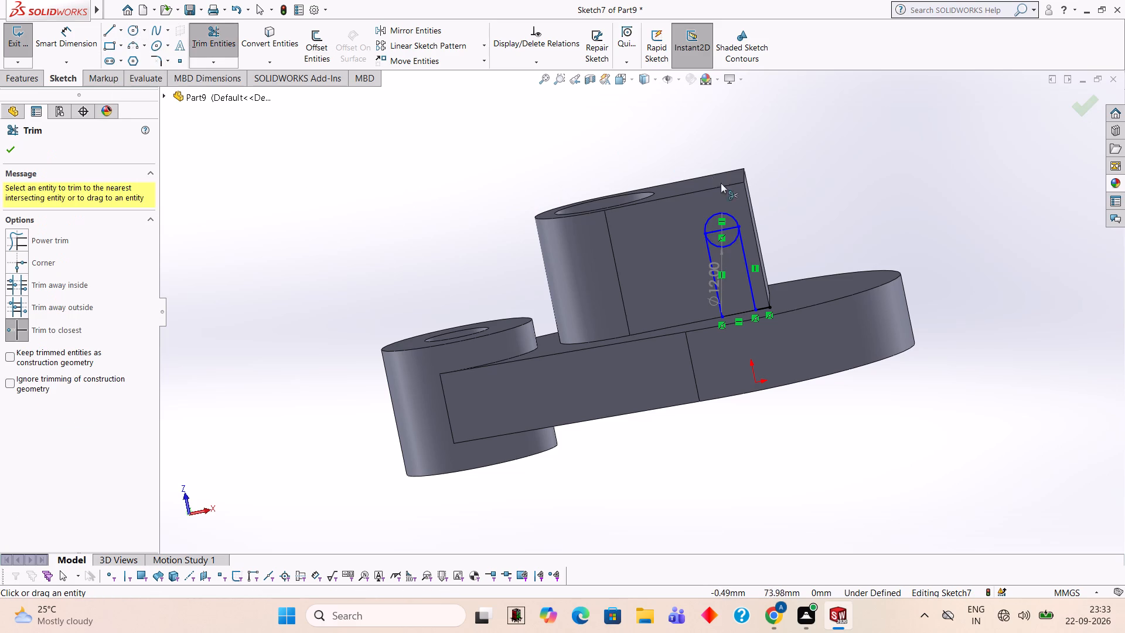
{"action": "left_click", "coordinate": [724, 247]}
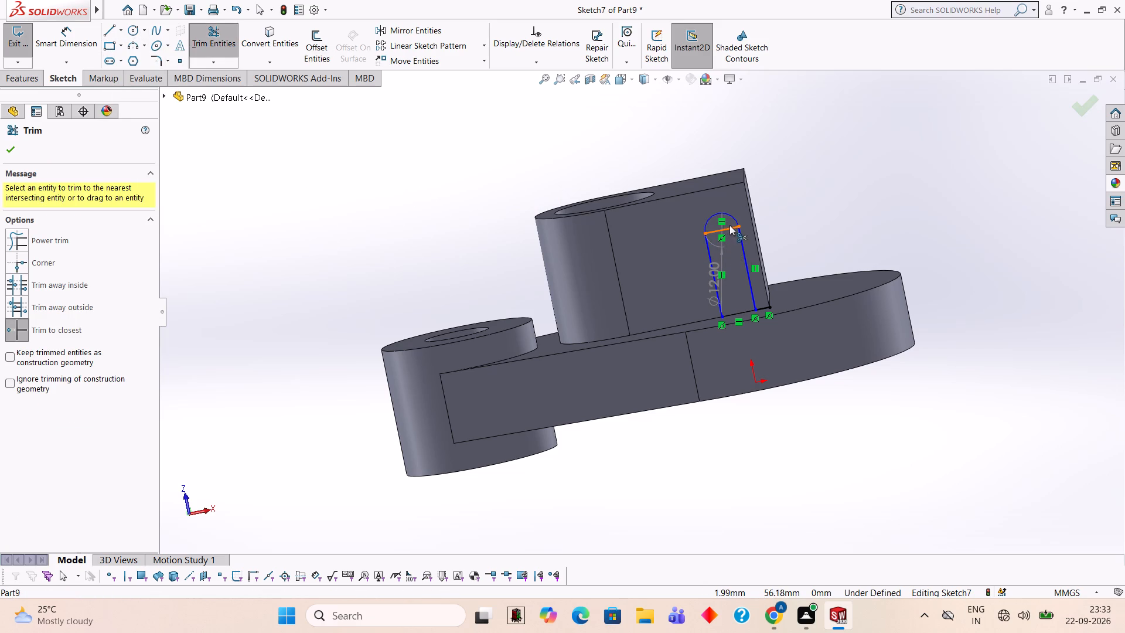
{"action": "left_click", "coordinate": [729, 229]}
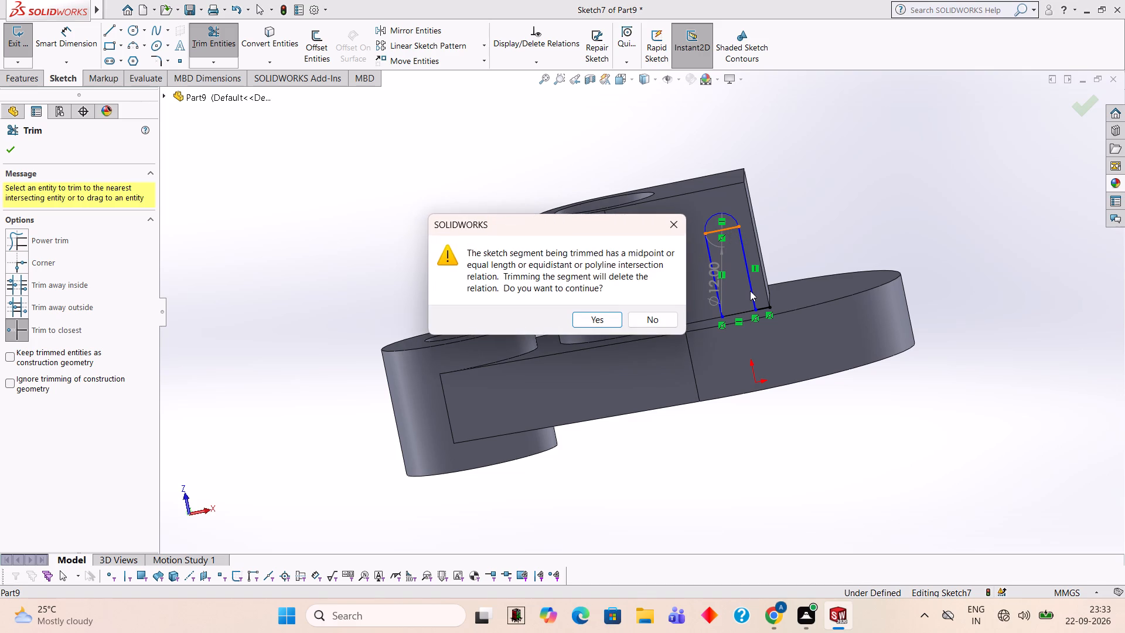
{"action": "left_click", "coordinate": [616, 317]}
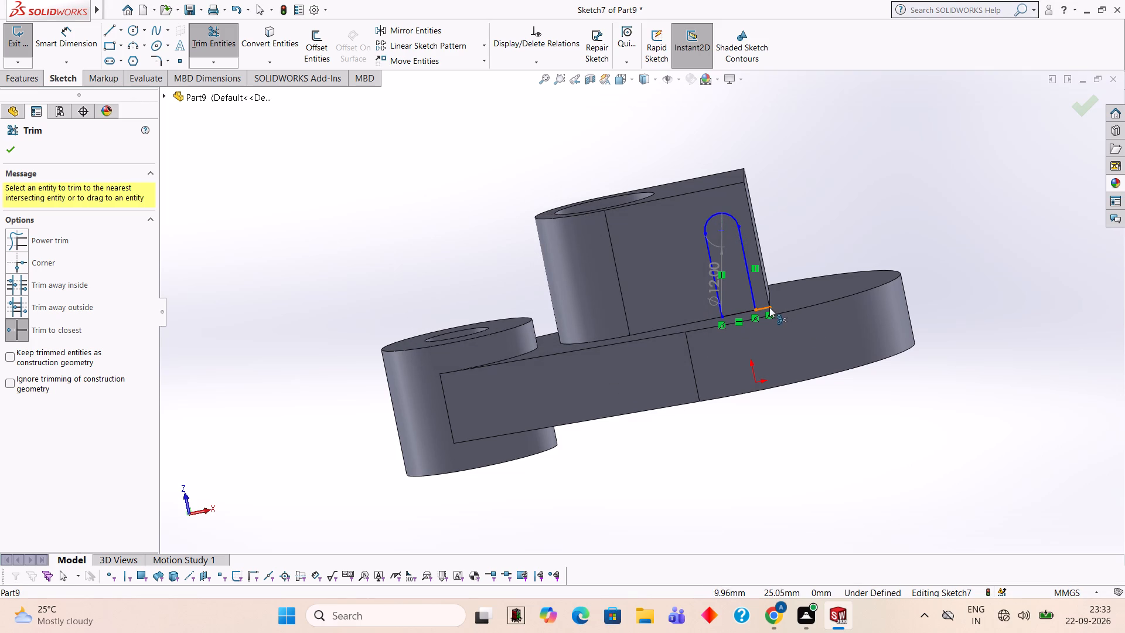
{"action": "left_click", "coordinate": [766, 306]}
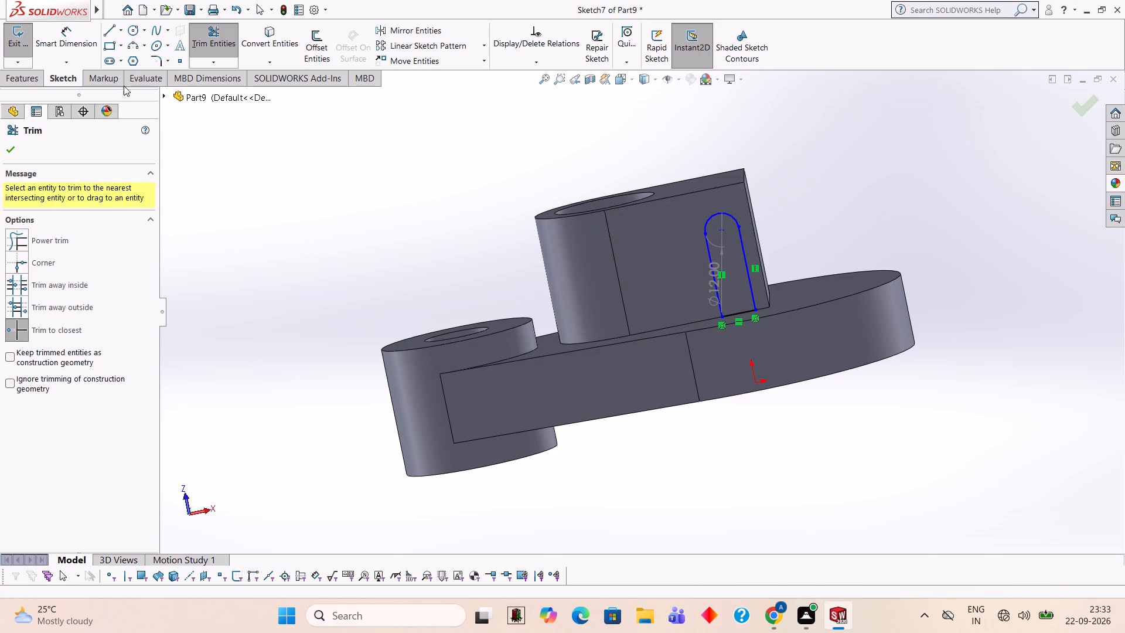
Extrude the round-topped profile as a 7 mm blind boss outward from the side face, merged with the body.
{"action": "left_click", "coordinate": [26, 81]}
{"action": "left_click", "coordinate": [27, 43]}
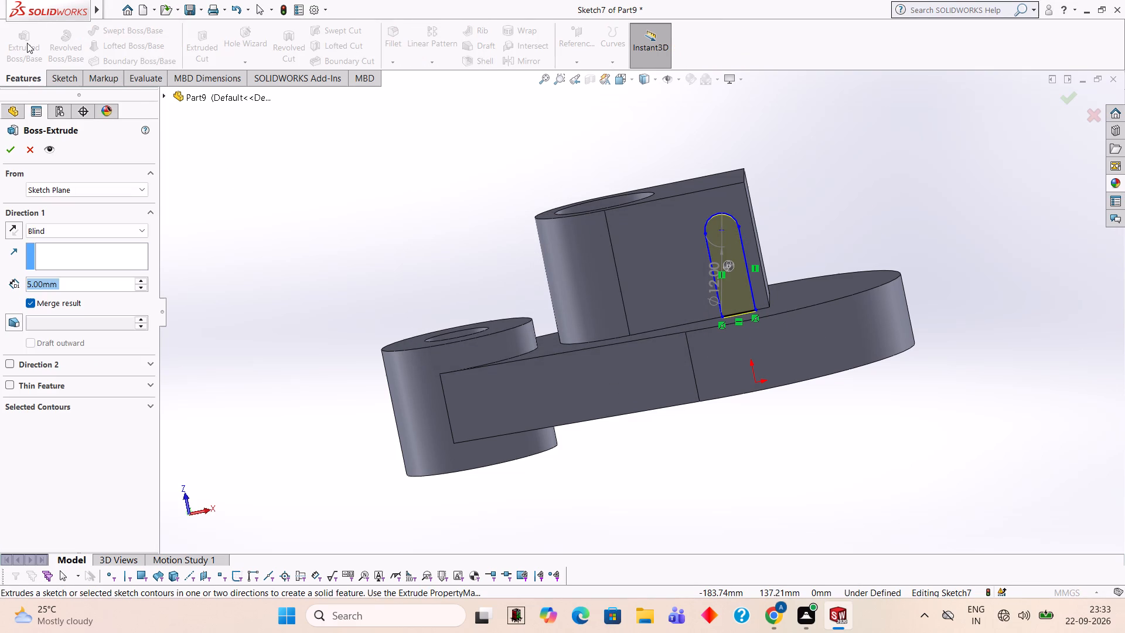
{"action": "type", "text": "10"}
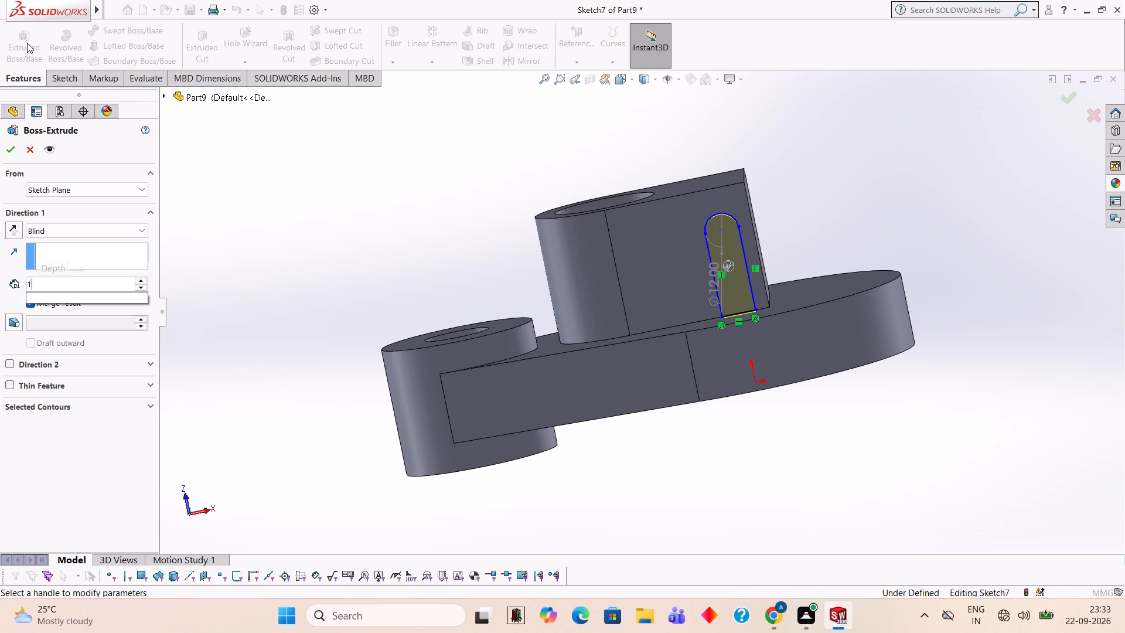
{"action": "key", "text": "Return"}
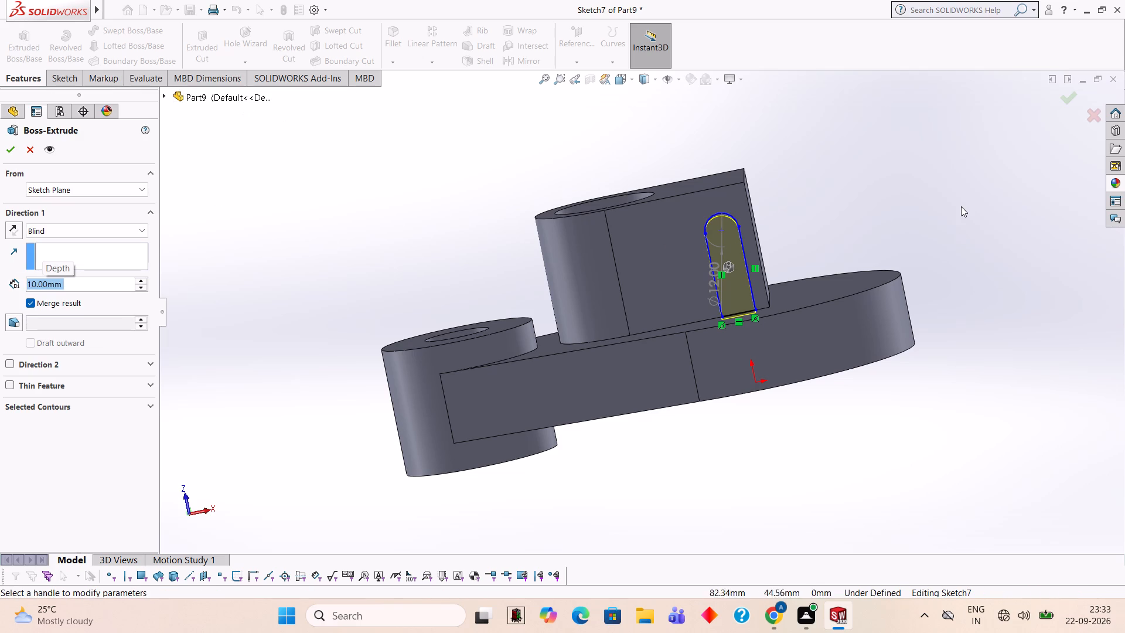
{"action": "middle_click_drag", "start_coordinate": [961, 206], "coordinate": [906, 439]}
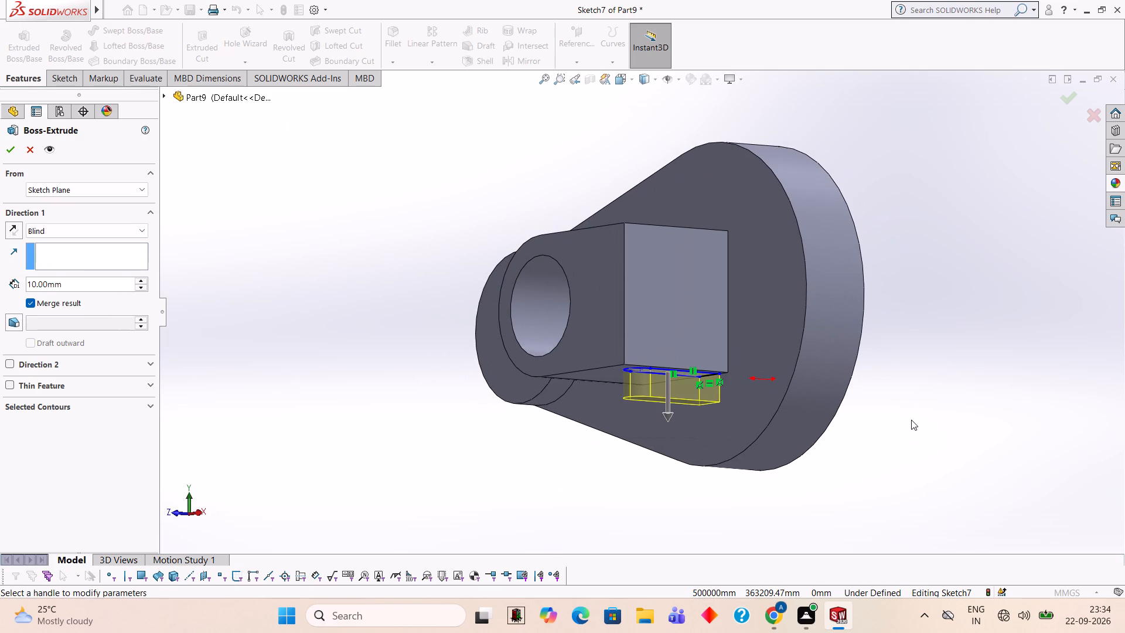
{"action": "left_click", "coordinate": [91, 280]}
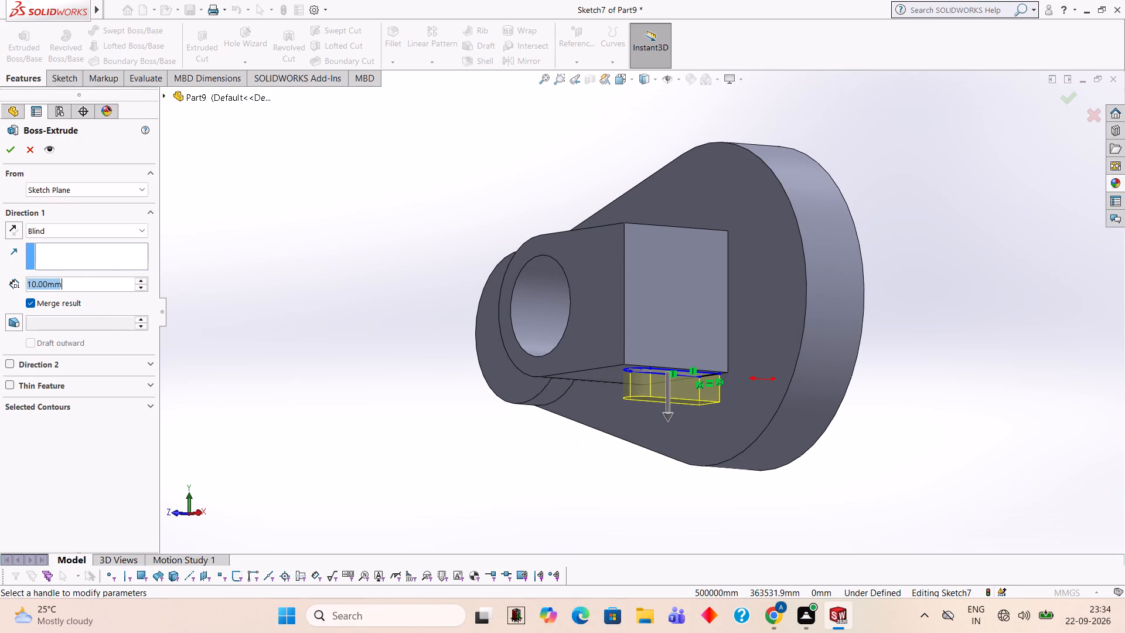
{"action": "key", "text": "BackSpace"}
{"action": "key", "text": "BackSpace"}
{"action": "key", "text": "BackSpace"}
{"action": "key", "text": "BackSpace"}
{"action": "key", "text": "BackSpace"}
{"action": "key", "text": "BackSpace"}
{"action": "key", "text": "BackSpace"}
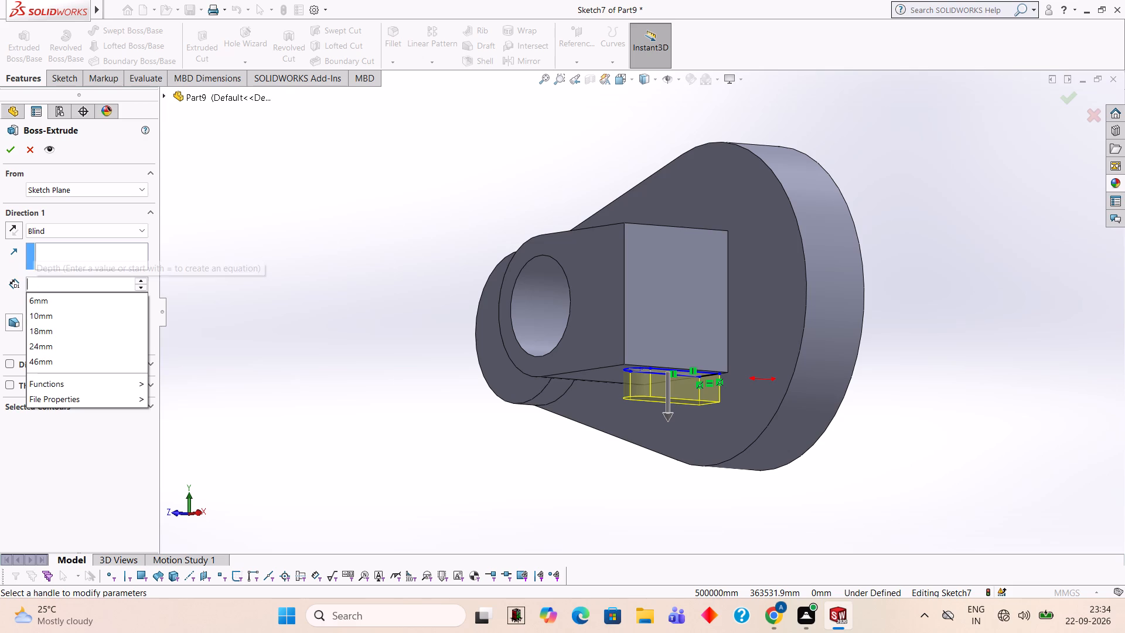
{"action": "key", "text": "7"}
{"action": "key", "text": "Return"}
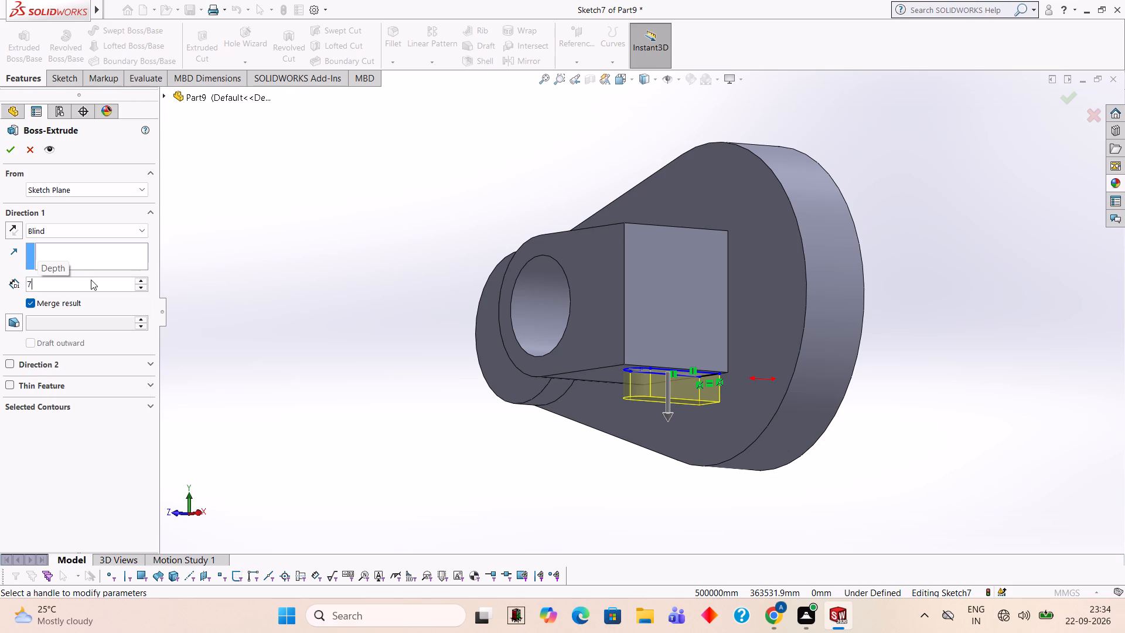
{"action": "left_click", "coordinate": [12, 148]}
{"action": "left_click", "coordinate": [470, 210]}
Start a sketch on the 45 mm boss's opposite flat side face and draw a 5 mm line along its base edge from the square-end corner.
{"action": "middle_click_drag", "start_coordinate": [452, 369], "coordinate": [456, 367]}
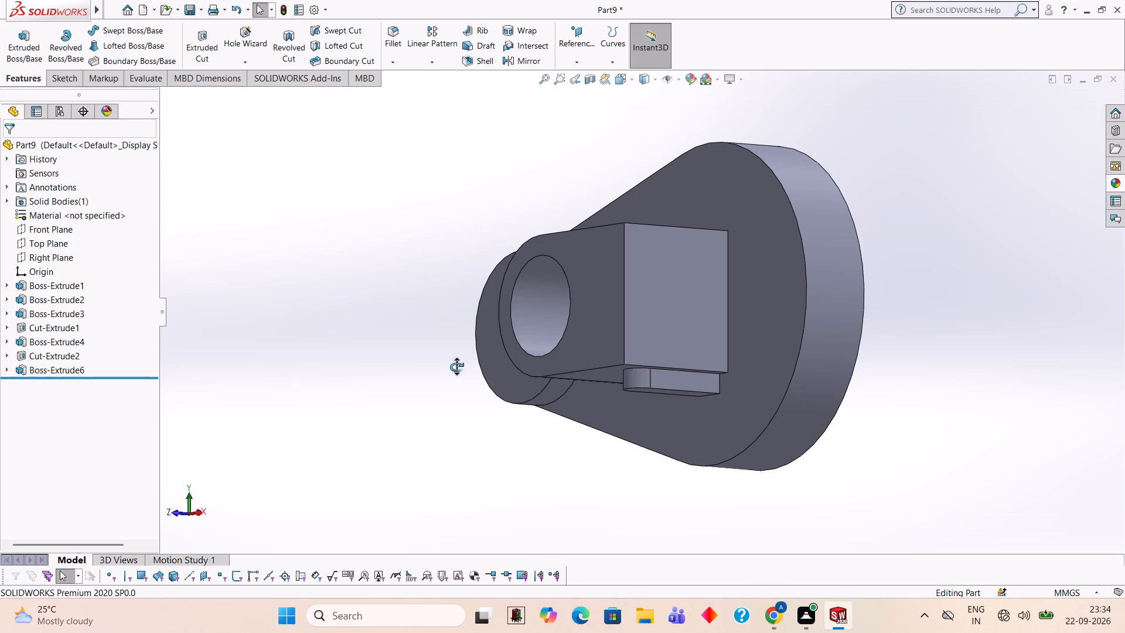
{"action": "middle_click_drag", "start_coordinate": [456, 367], "coordinate": [517, 229]}
{"action": "middle_click_drag", "start_coordinate": [862, 265], "coordinate": [828, 411]}
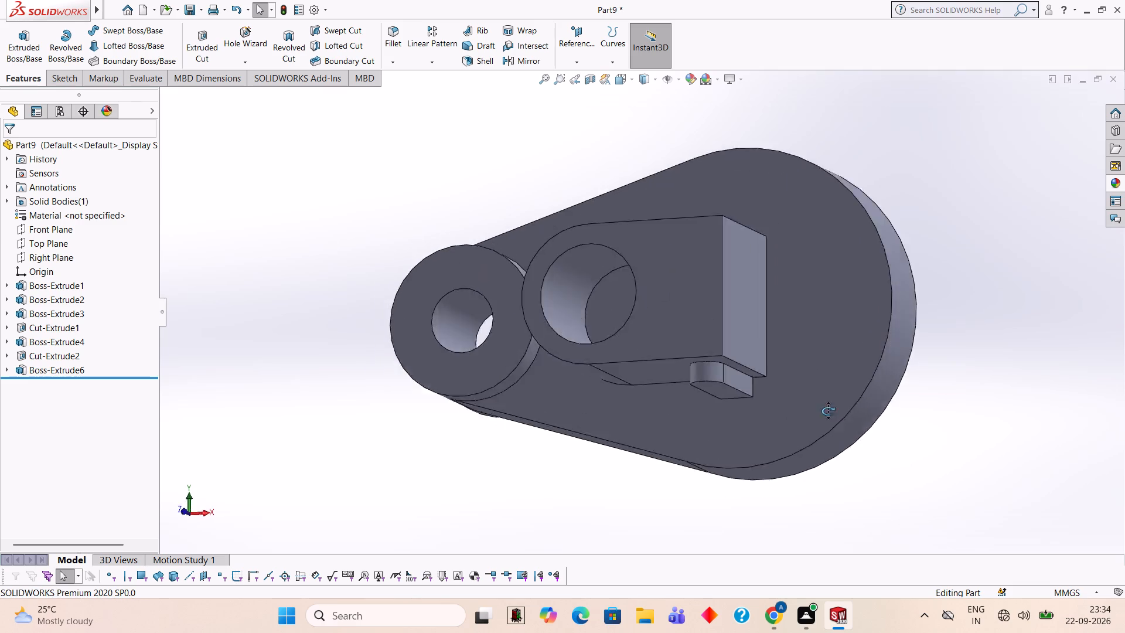
{"action": "middle_click_drag", "start_coordinate": [828, 411], "coordinate": [727, 565]}
{"action": "middle_click_drag", "start_coordinate": [923, 253], "coordinate": [840, 416]}
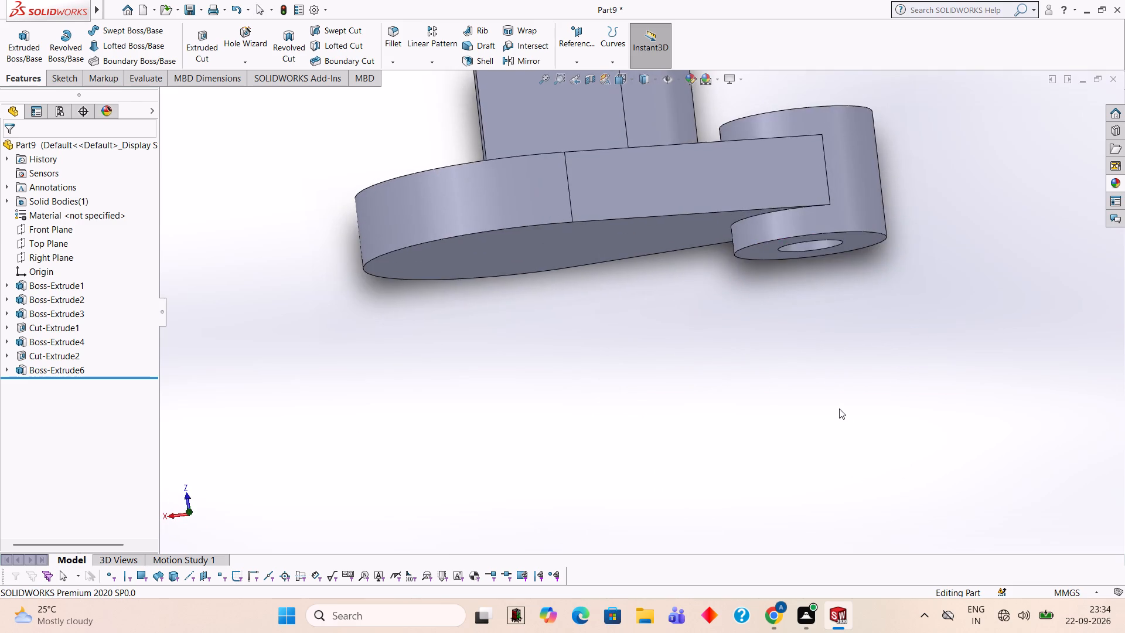
{"action": "scroll", "coordinate": [860, 369], "scroll_direction": "up", "scroll_amount": 2}
{"action": "middle_click_drag", "start_coordinate": [874, 247], "coordinate": [860, 300]}
{"action": "left_click", "coordinate": [591, 156]}
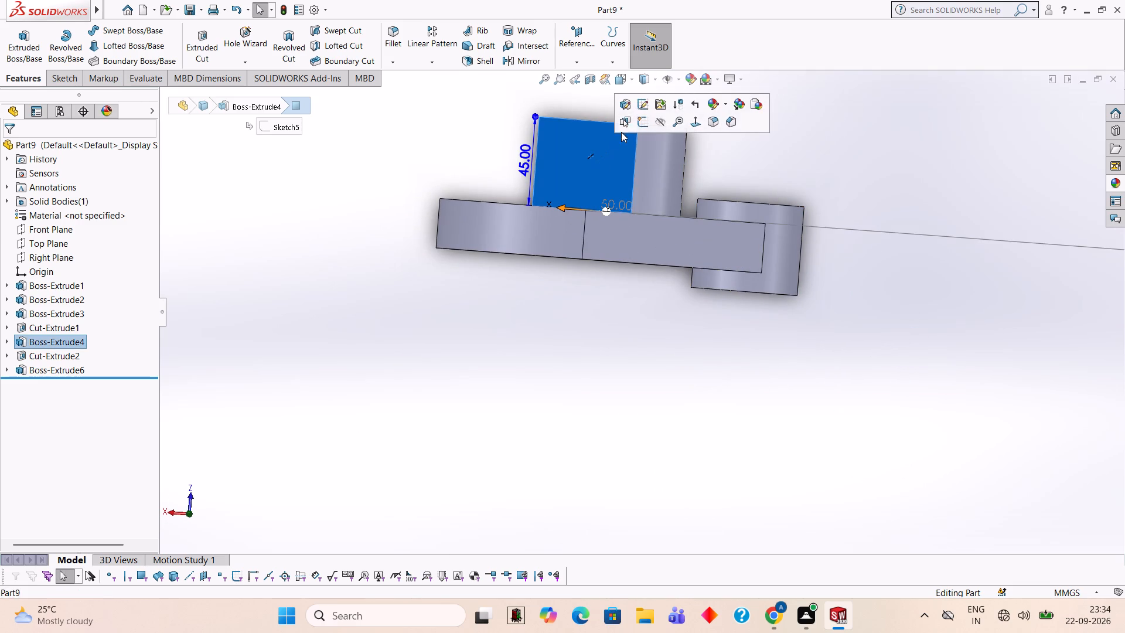
{"action": "left_click", "coordinate": [639, 125]}
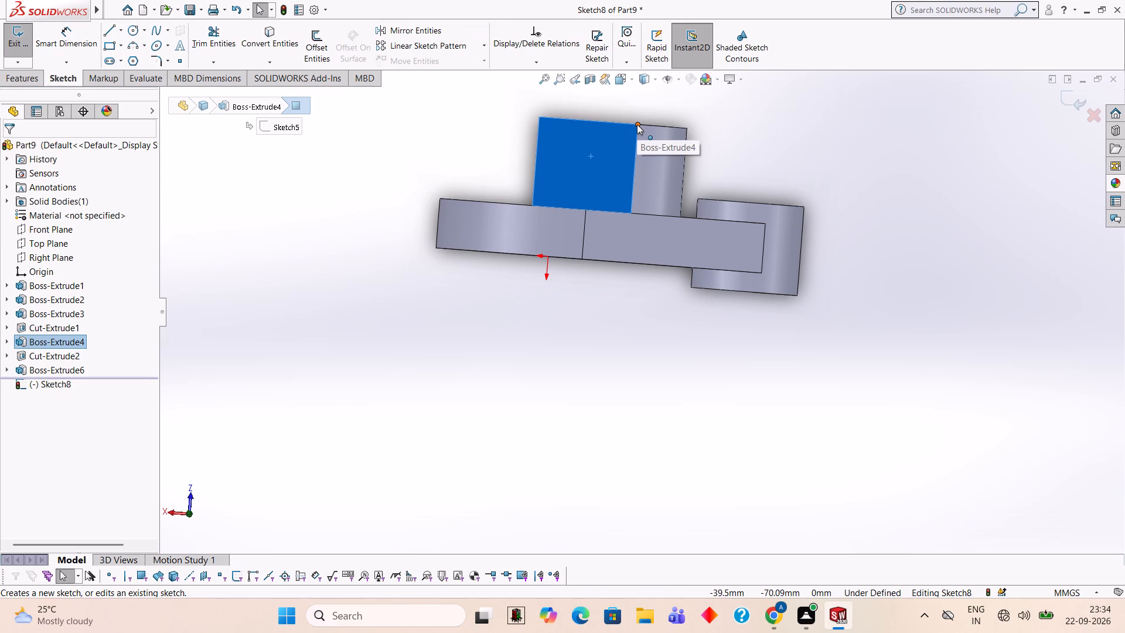
{"action": "key", "text": "ctrl+8"}
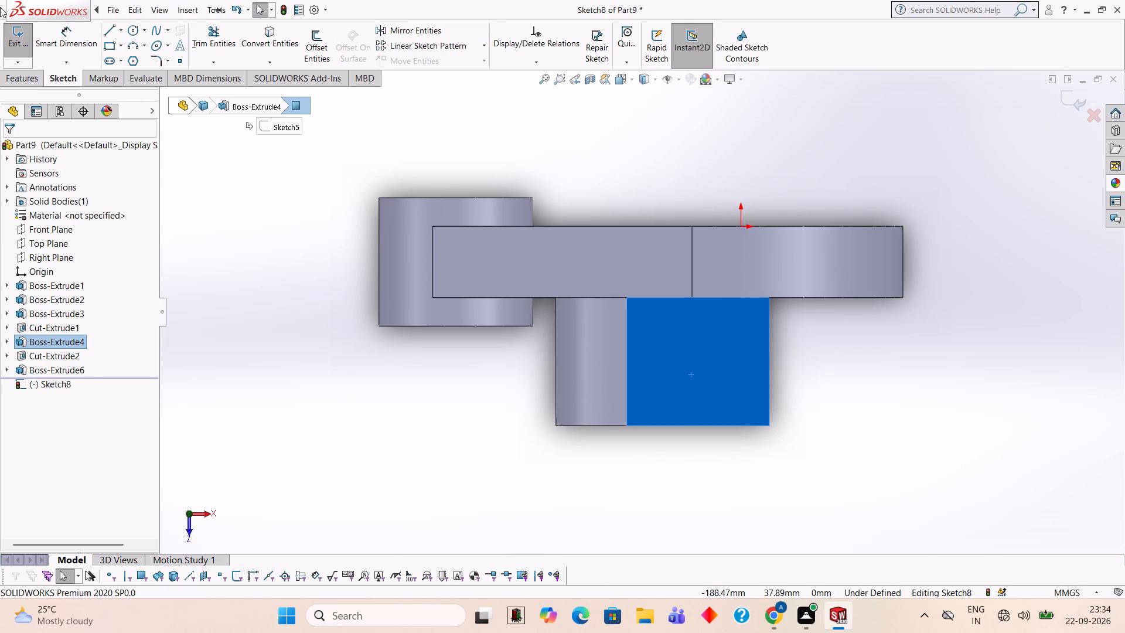
{"action": "left_click", "coordinate": [106, 31]}
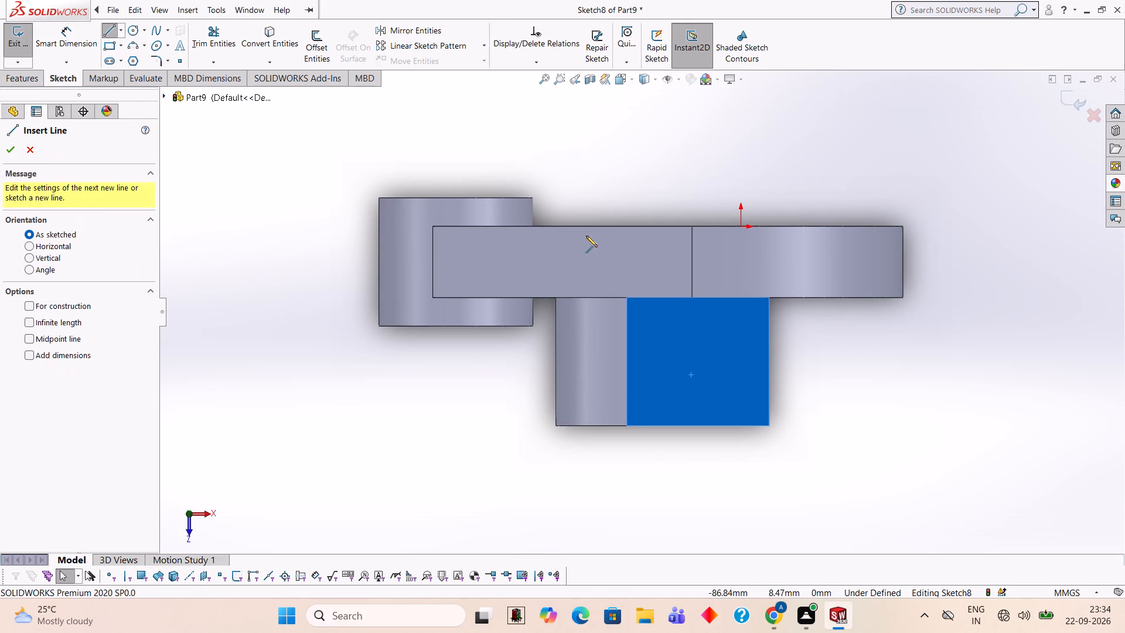
{"action": "left_click", "coordinate": [768, 297]}
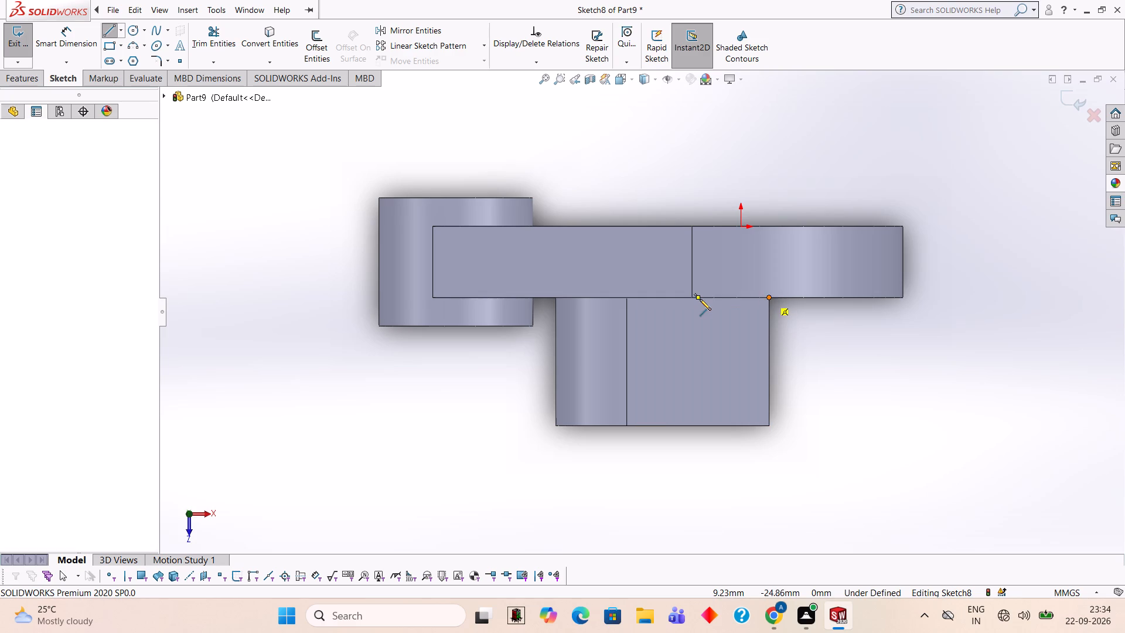
{"action": "key", "text": "5"}
{"action": "key", "text": "Return"}
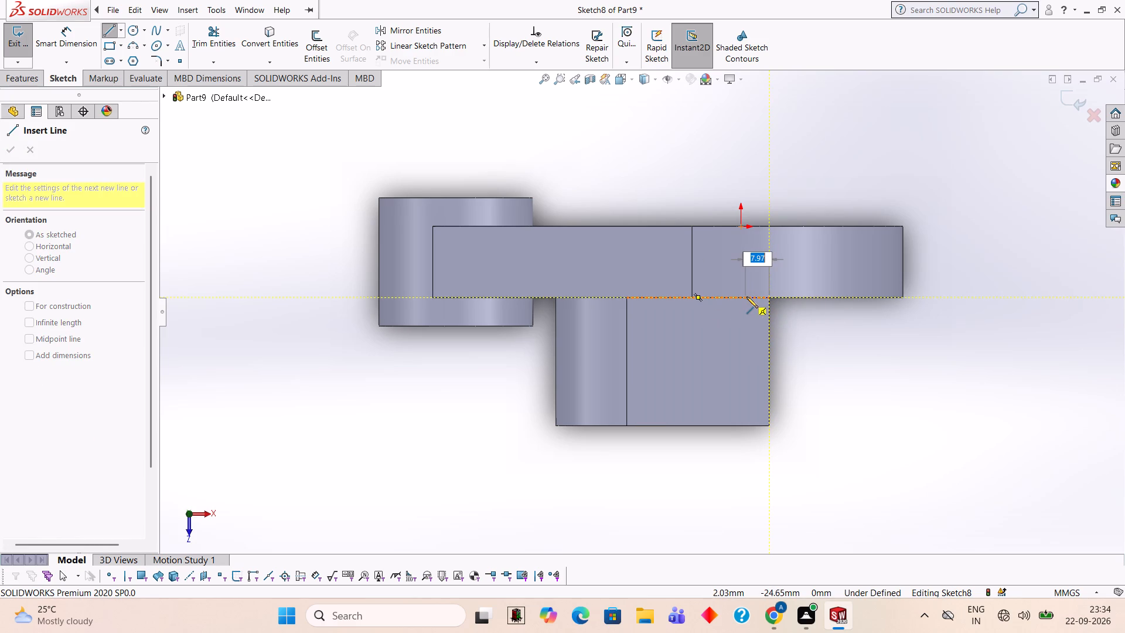
{"action": "key", "text": "5"}
{"action": "key", "text": "Return"}
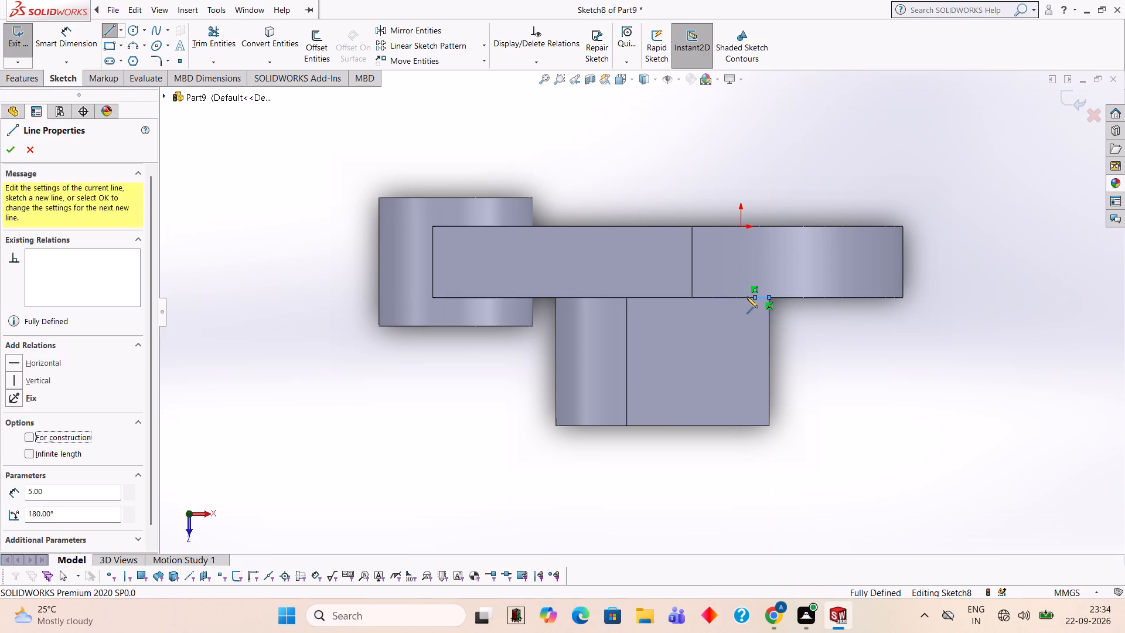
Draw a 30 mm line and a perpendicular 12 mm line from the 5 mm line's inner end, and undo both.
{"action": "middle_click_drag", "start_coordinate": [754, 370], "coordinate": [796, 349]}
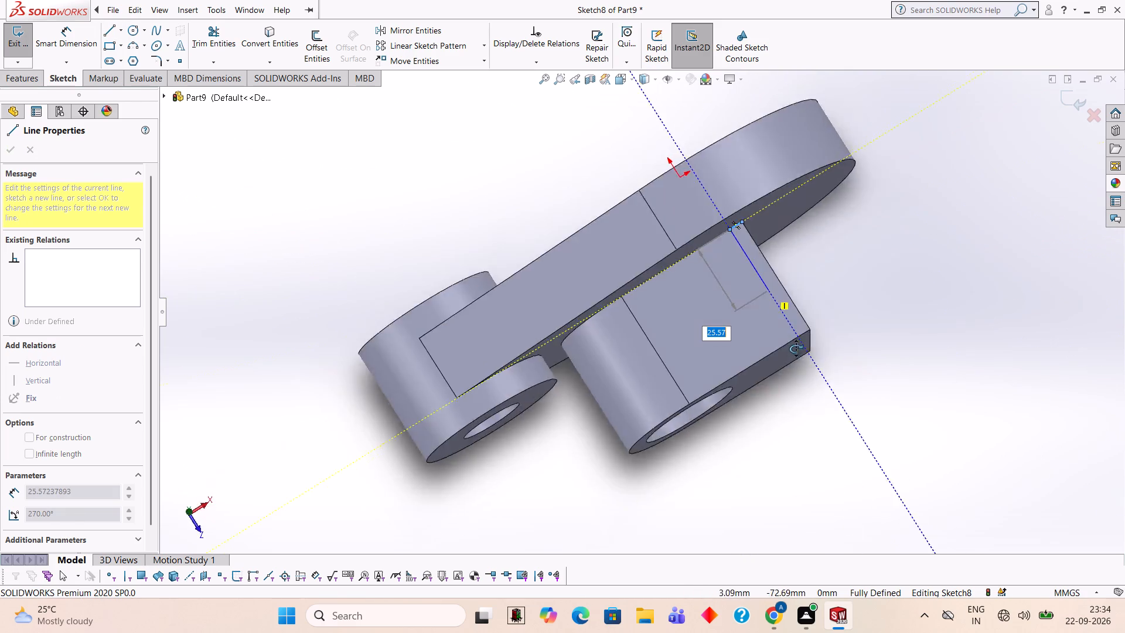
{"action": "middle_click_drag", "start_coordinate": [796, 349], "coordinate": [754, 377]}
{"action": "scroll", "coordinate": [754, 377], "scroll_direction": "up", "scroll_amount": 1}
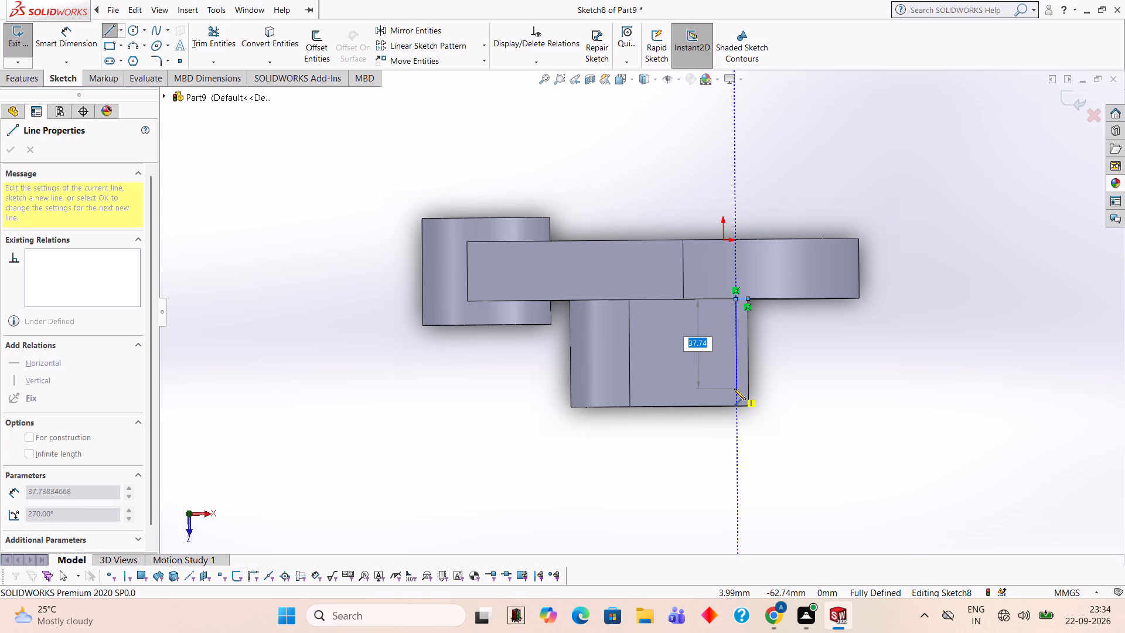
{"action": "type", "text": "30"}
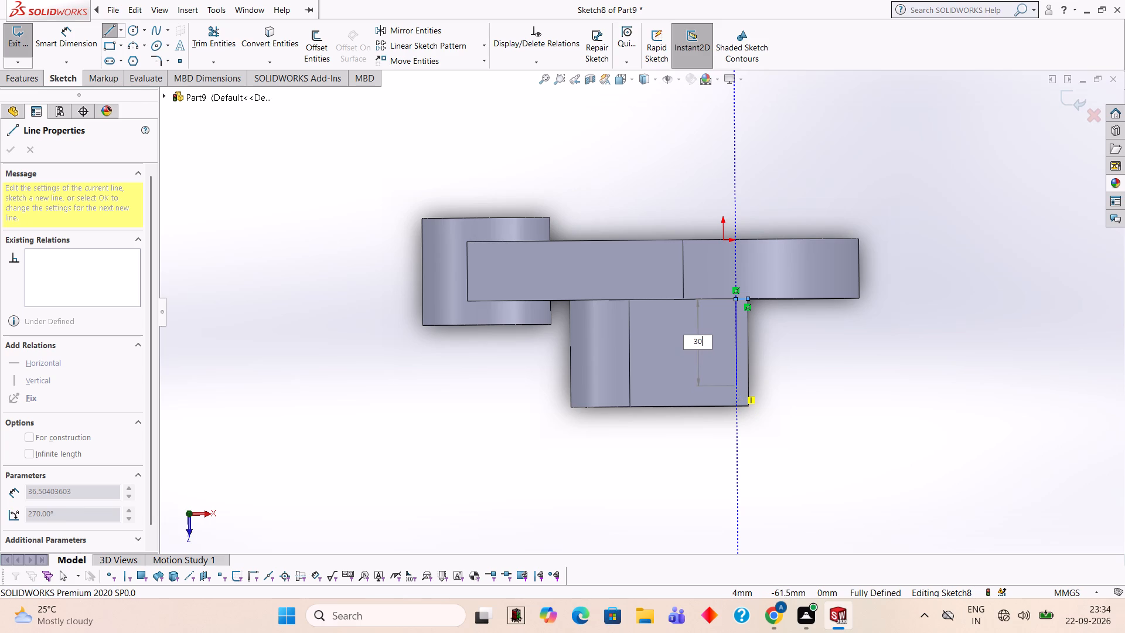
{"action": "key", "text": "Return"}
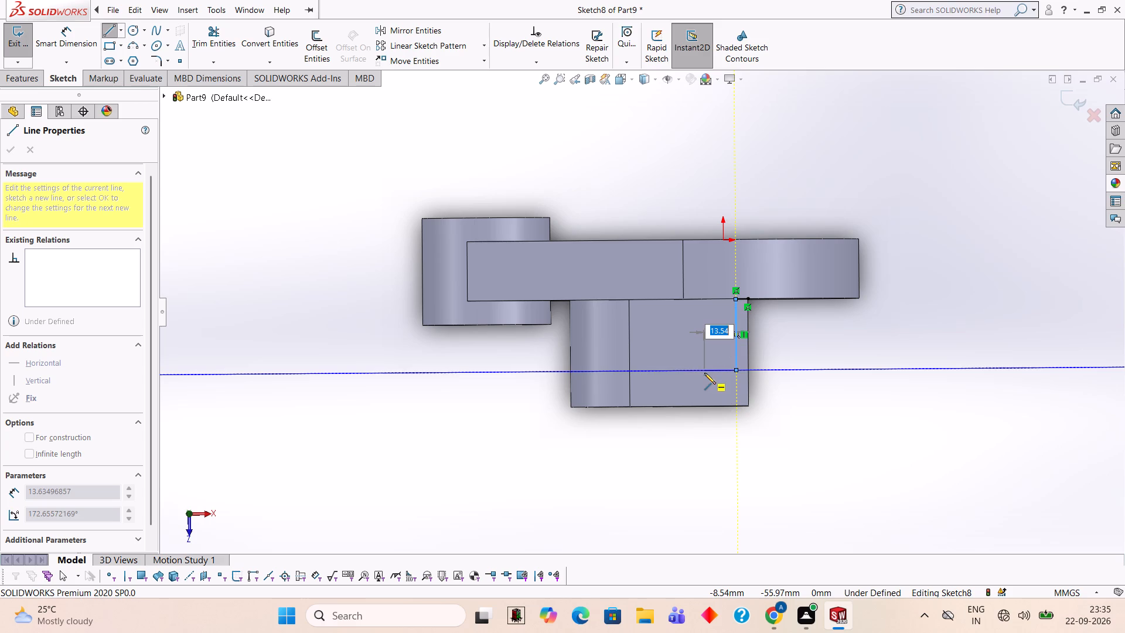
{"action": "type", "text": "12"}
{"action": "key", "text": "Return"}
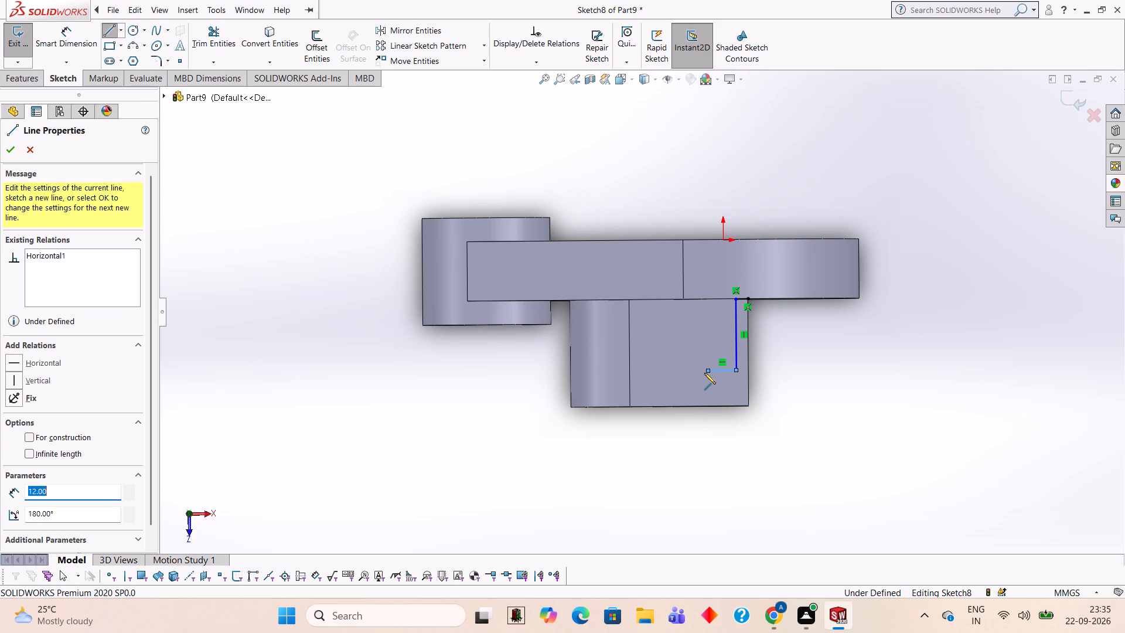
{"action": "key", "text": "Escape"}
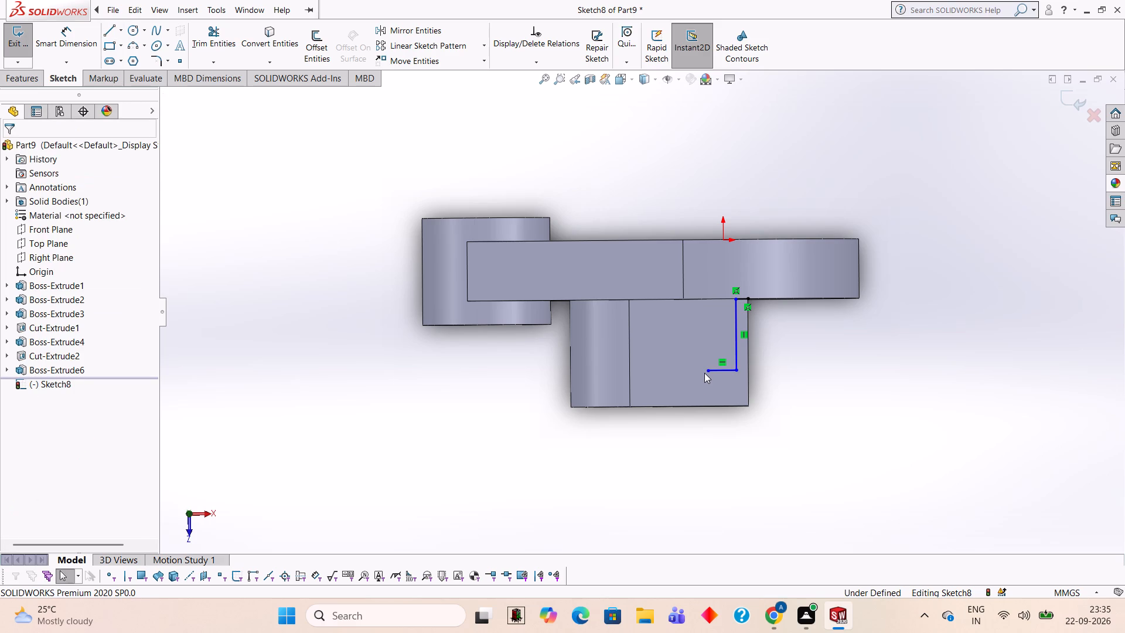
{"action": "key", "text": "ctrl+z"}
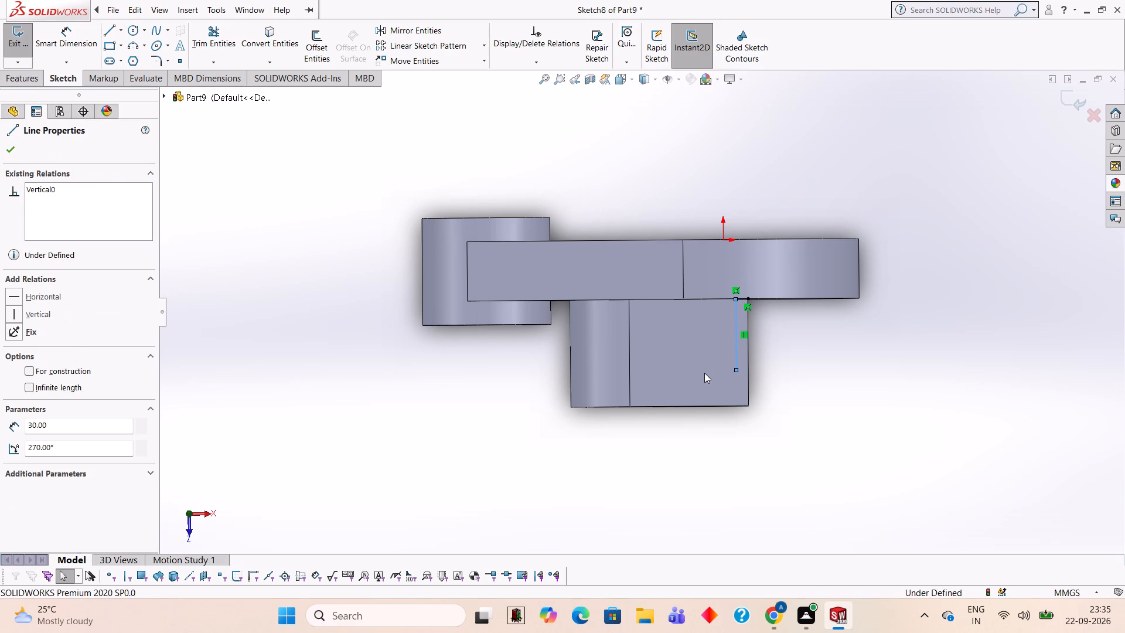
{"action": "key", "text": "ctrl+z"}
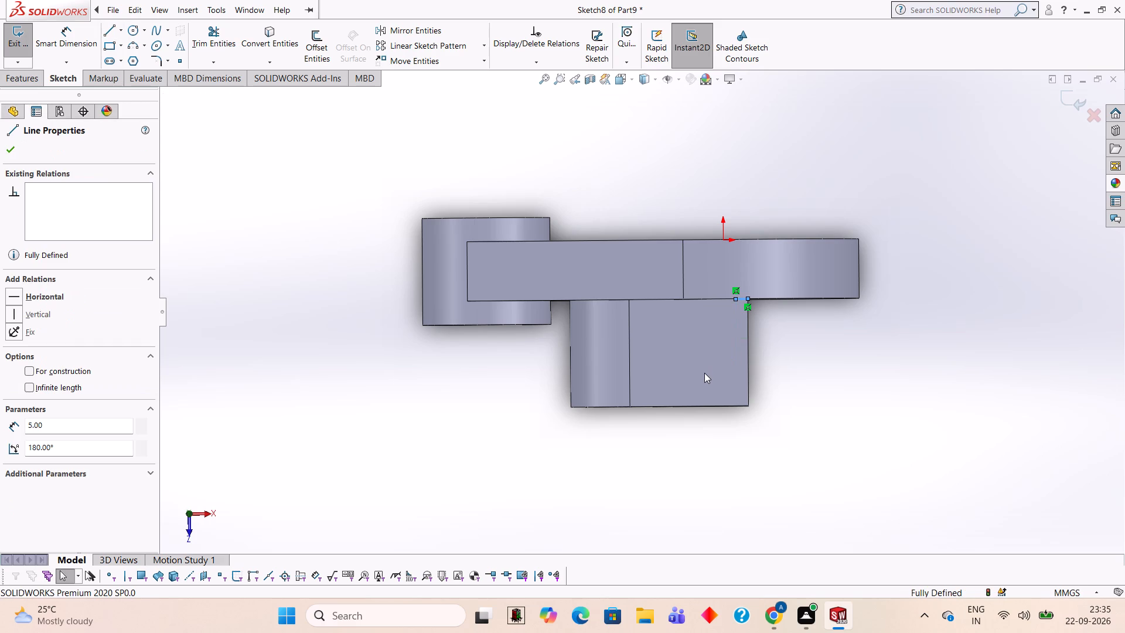
Draw a rectangle from the 5 mm line's inner end with a 30 mm side, a 12 mm end line, a return side and a closing base line.
{"action": "left_click", "coordinate": [358, 121]}
{"action": "left_click", "coordinate": [109, 27]}
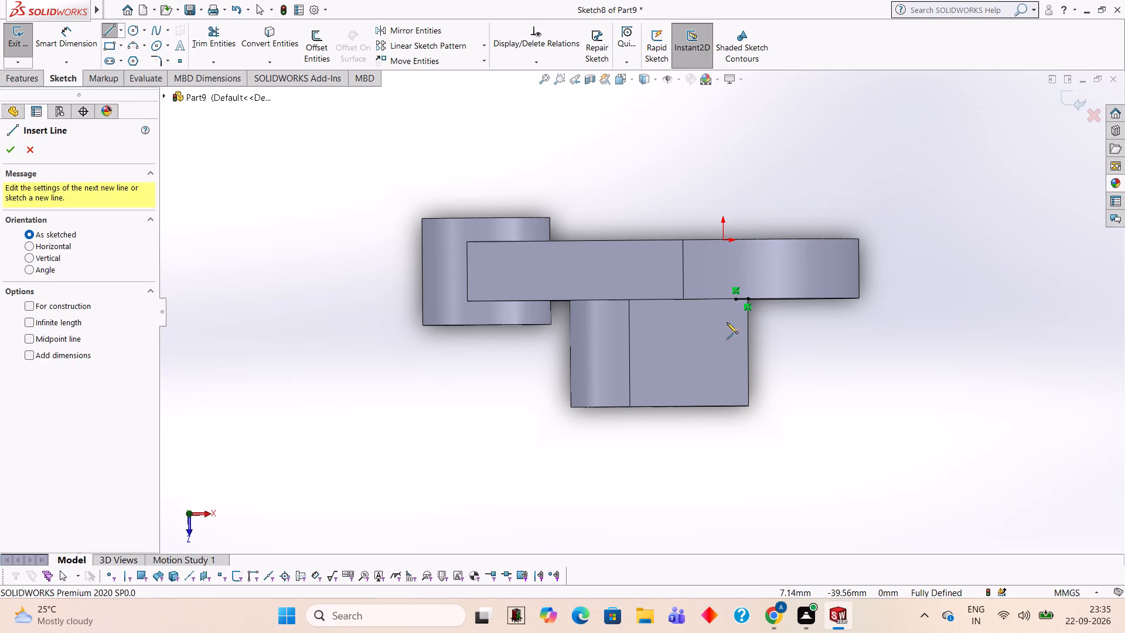
{"action": "left_click", "coordinate": [734, 300]}
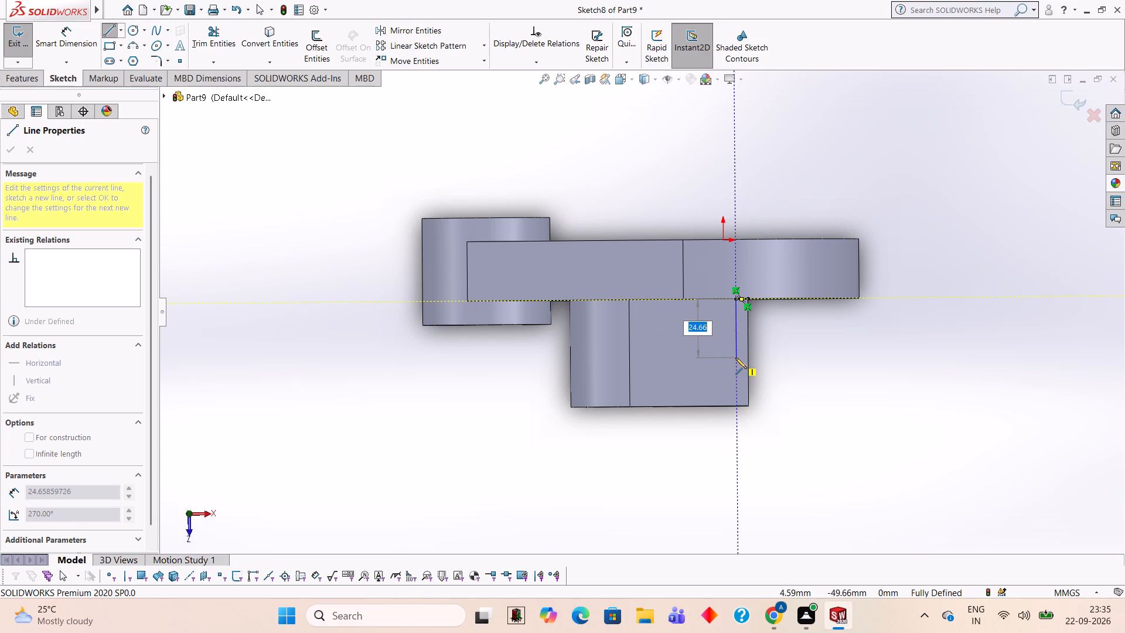
{"action": "type", "text": "30"}
{"action": "key", "text": "Return"}
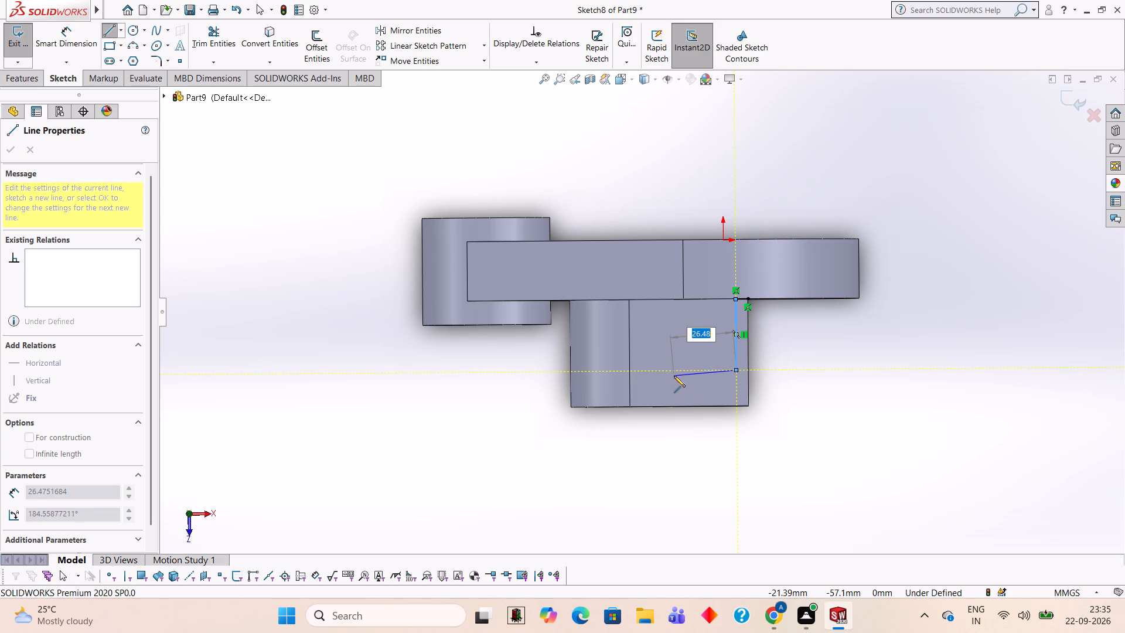
{"action": "type", "text": "12"}
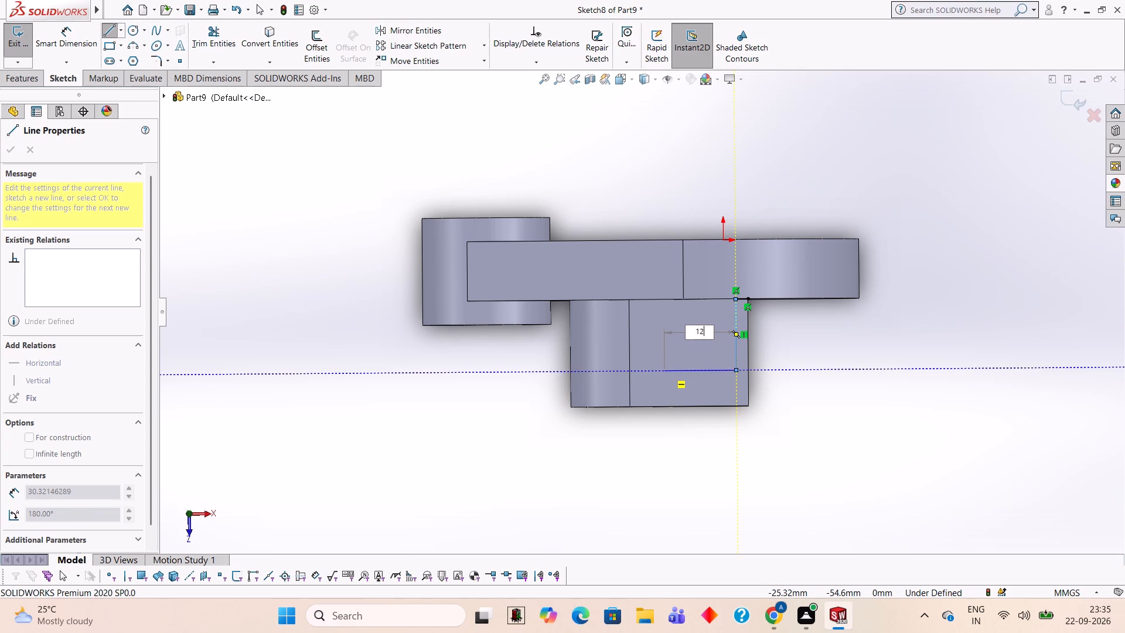
{"action": "key", "text": "Return"}
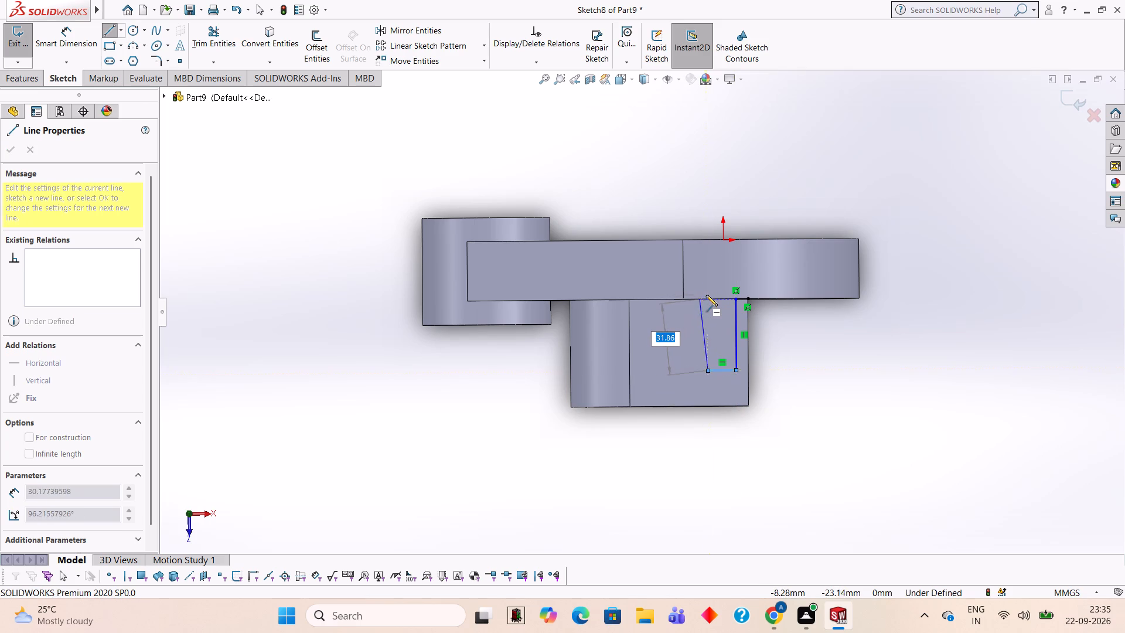
{"action": "left_click", "coordinate": [708, 298]}
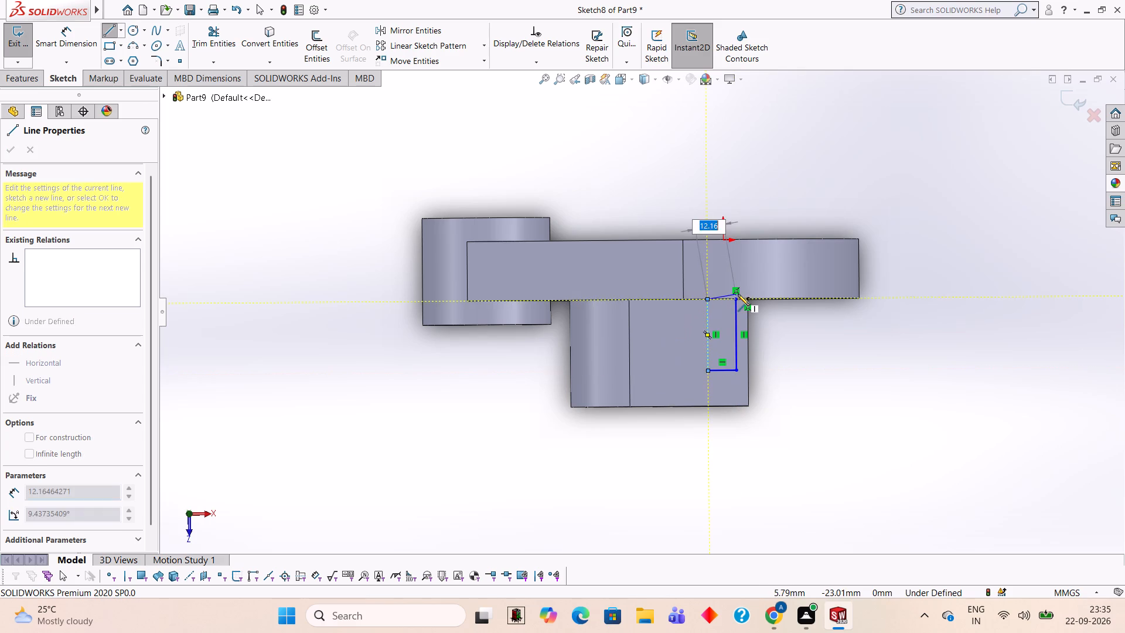
{"action": "left_click", "coordinate": [734, 297]}
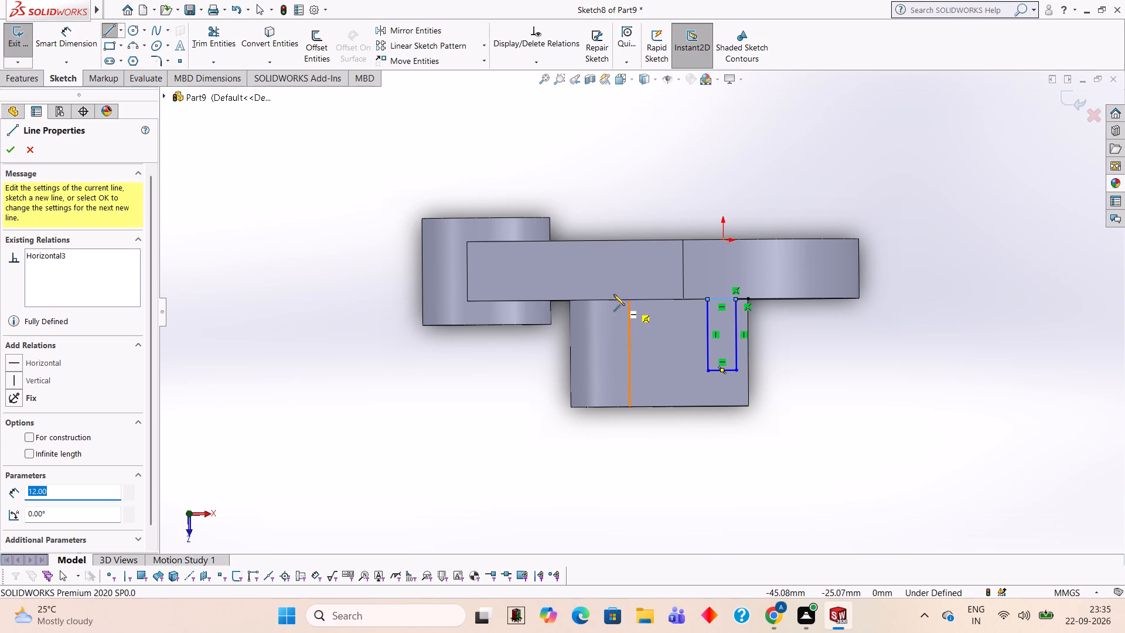
Sketch a 12 mm diameter circle centred on the midpoint of the rectangle's outer end line.
{"action": "left_click", "coordinate": [134, 35]}
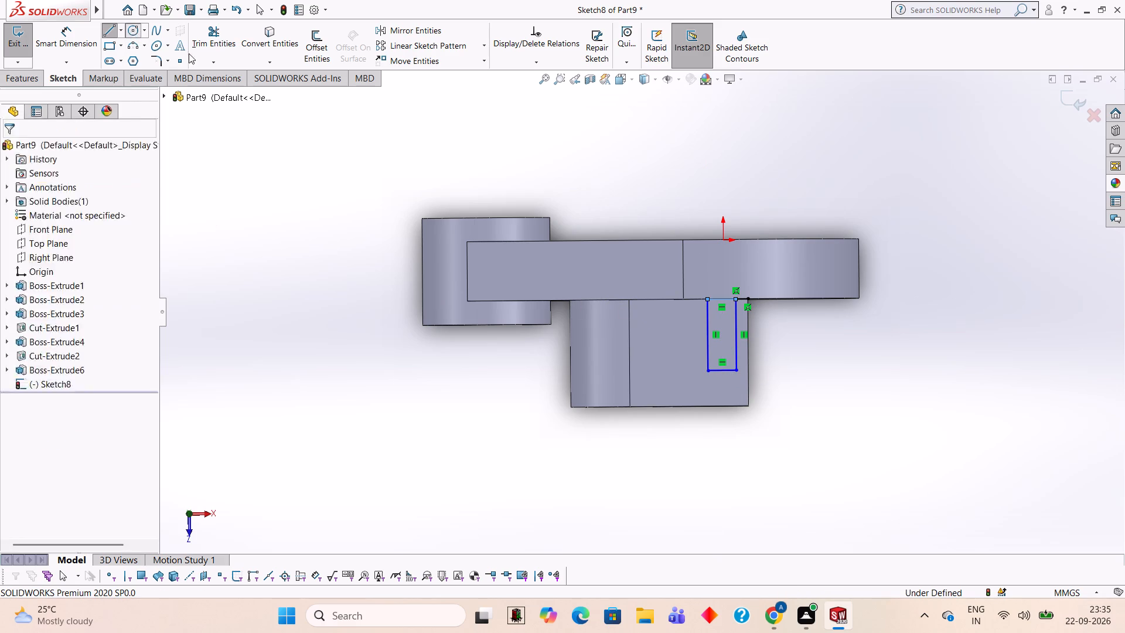
{"action": "left_click", "coordinate": [722, 368]}
{"action": "type", "text": "12"}
{"action": "key", "text": "Return"}
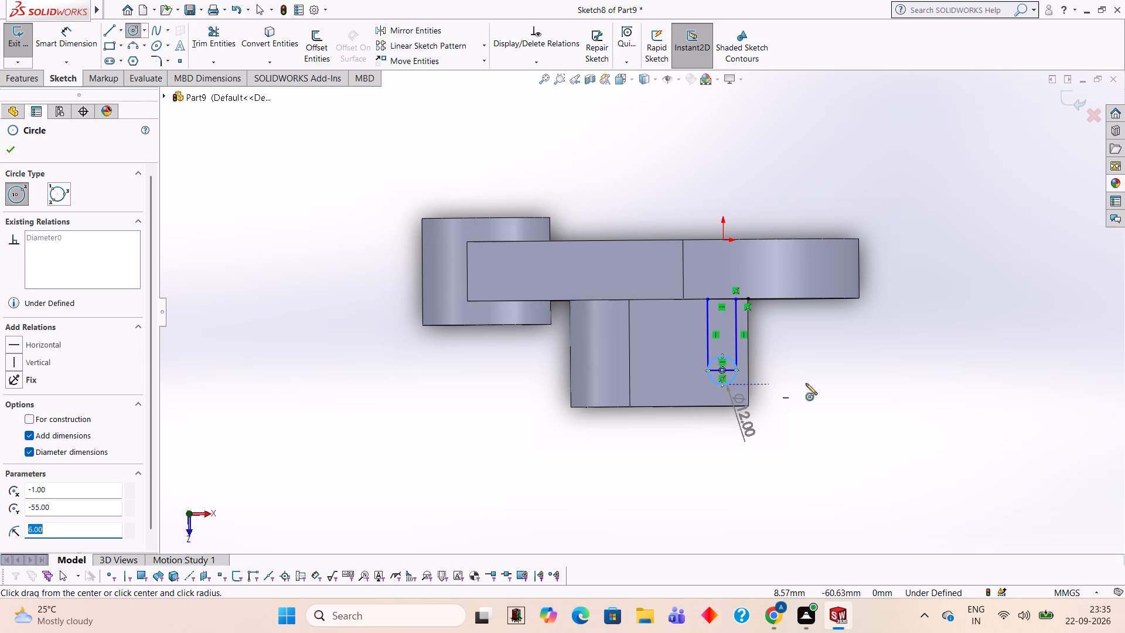
Trim away the circle's inner half, the rectangle's outer end line and the short 5 mm offset line, leaving a round-topped profile.
{"action": "left_click", "coordinate": [204, 48]}
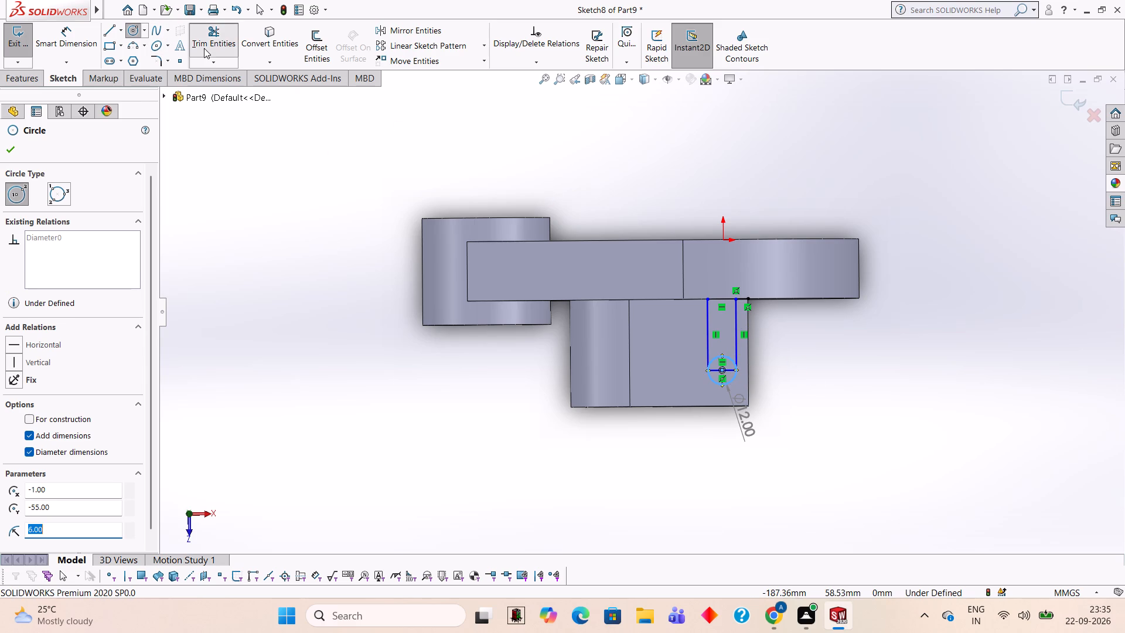
{"action": "left_click", "coordinate": [724, 356]}
{"action": "left_click", "coordinate": [724, 368]}
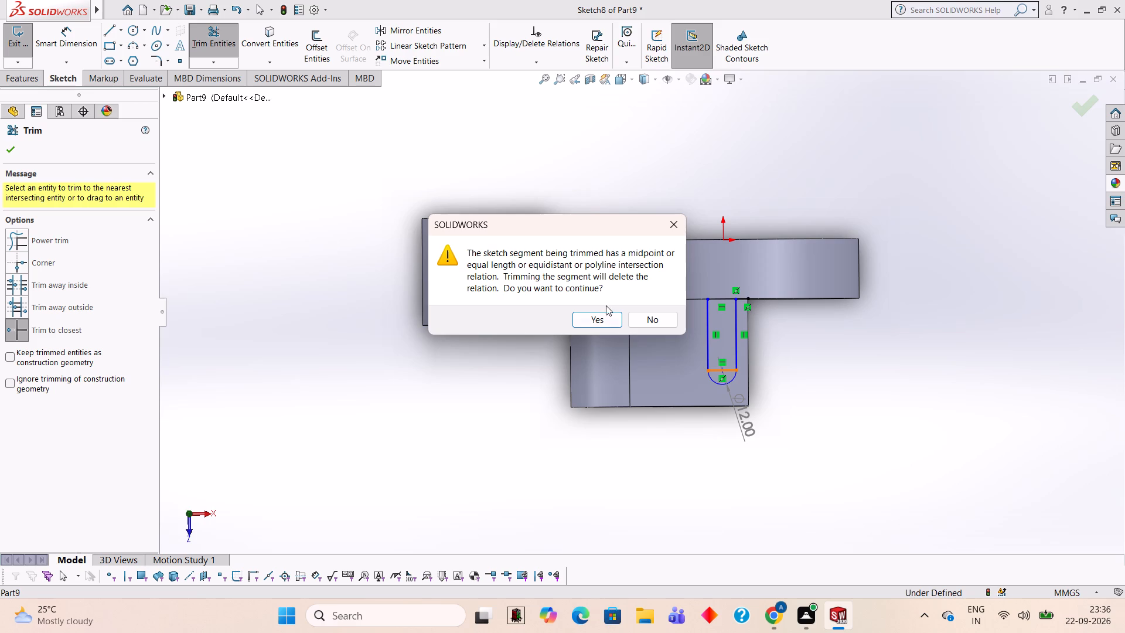
{"action": "left_click", "coordinate": [606, 314]}
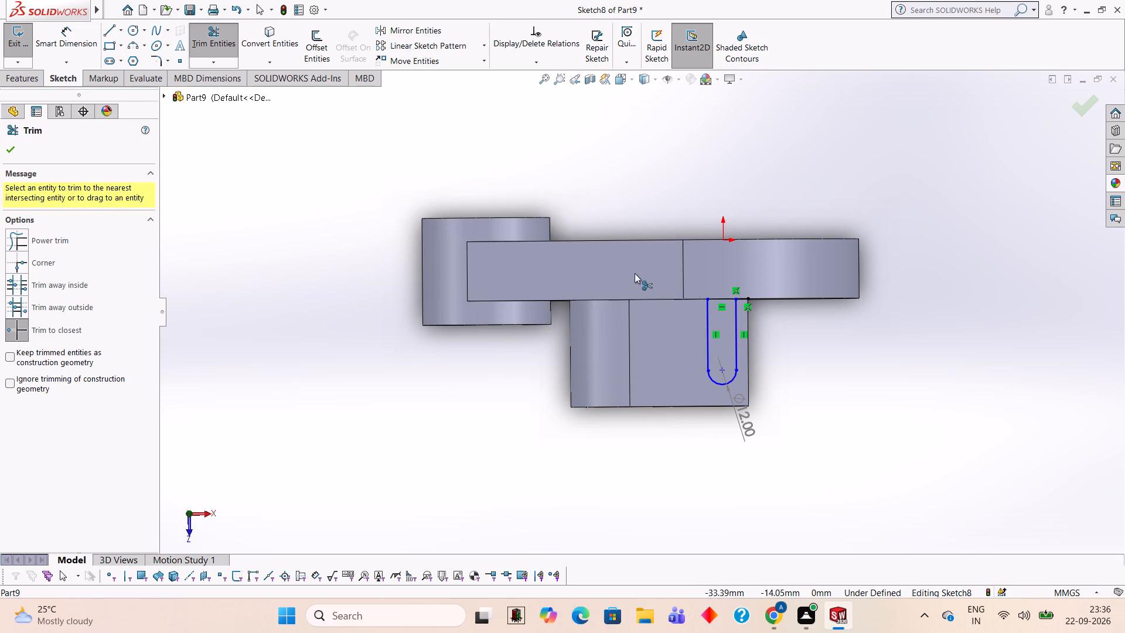
{"action": "left_click", "coordinate": [745, 300]}
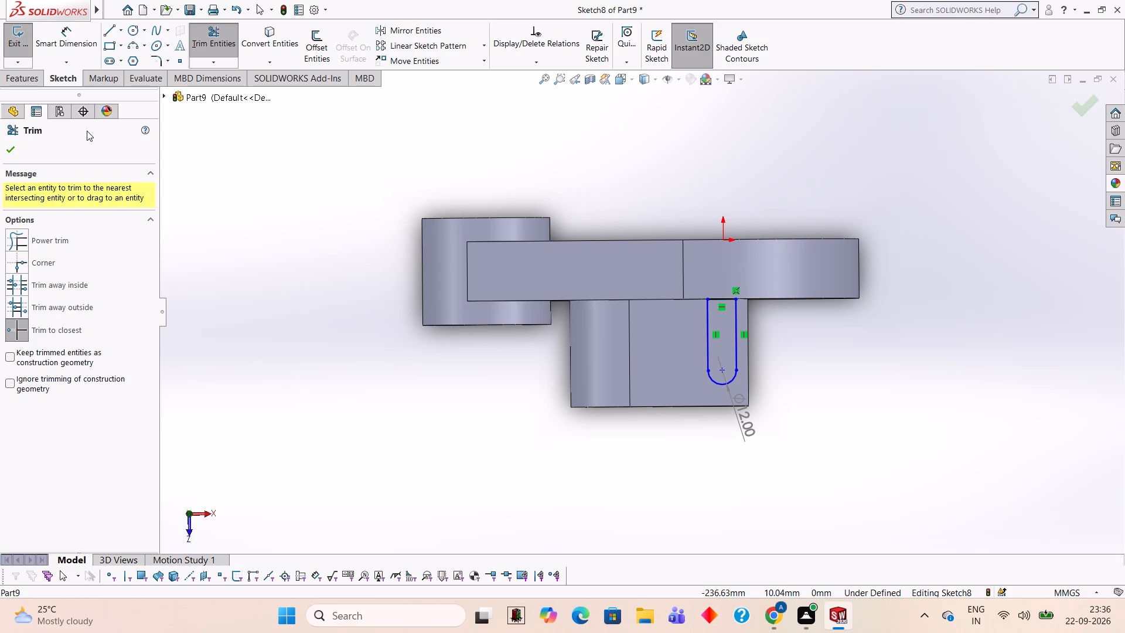
Extrude the round-topped profile as a 7 mm blind boss outward from the side face, merged with the body.
{"action": "left_click", "coordinate": [22, 80]}
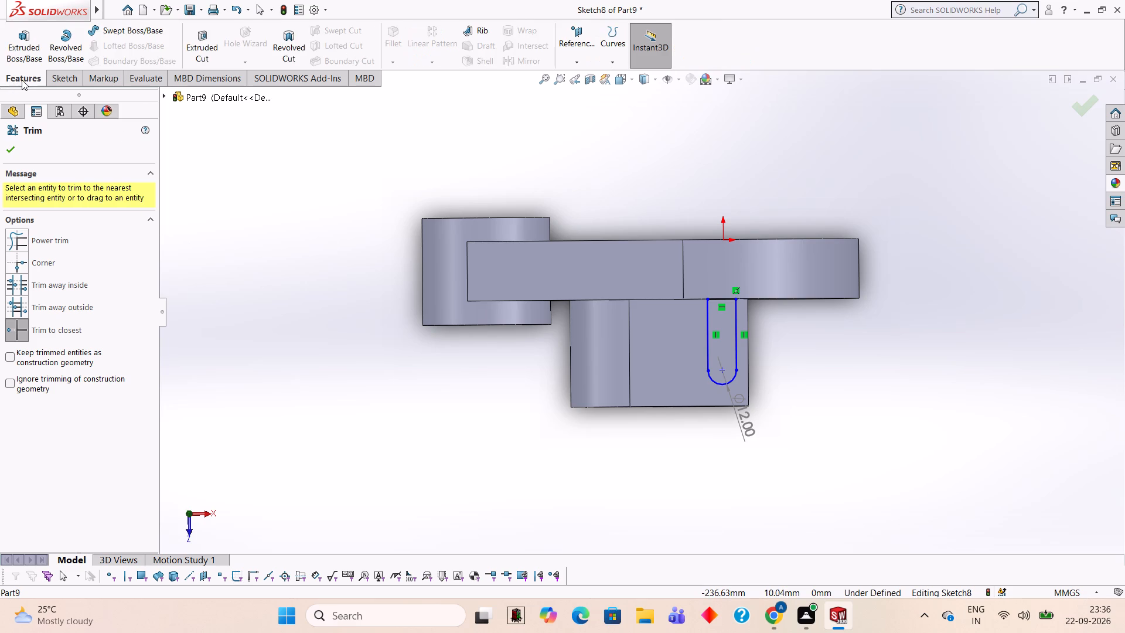
{"action": "left_click", "coordinate": [32, 59]}
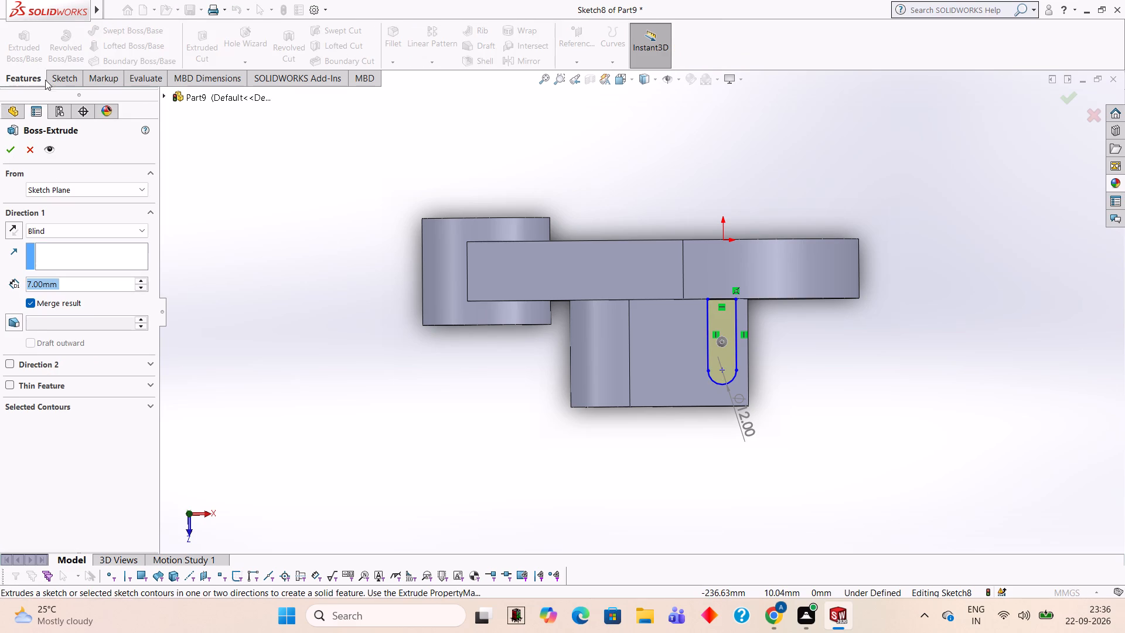
{"action": "left_click", "coordinate": [17, 155]}
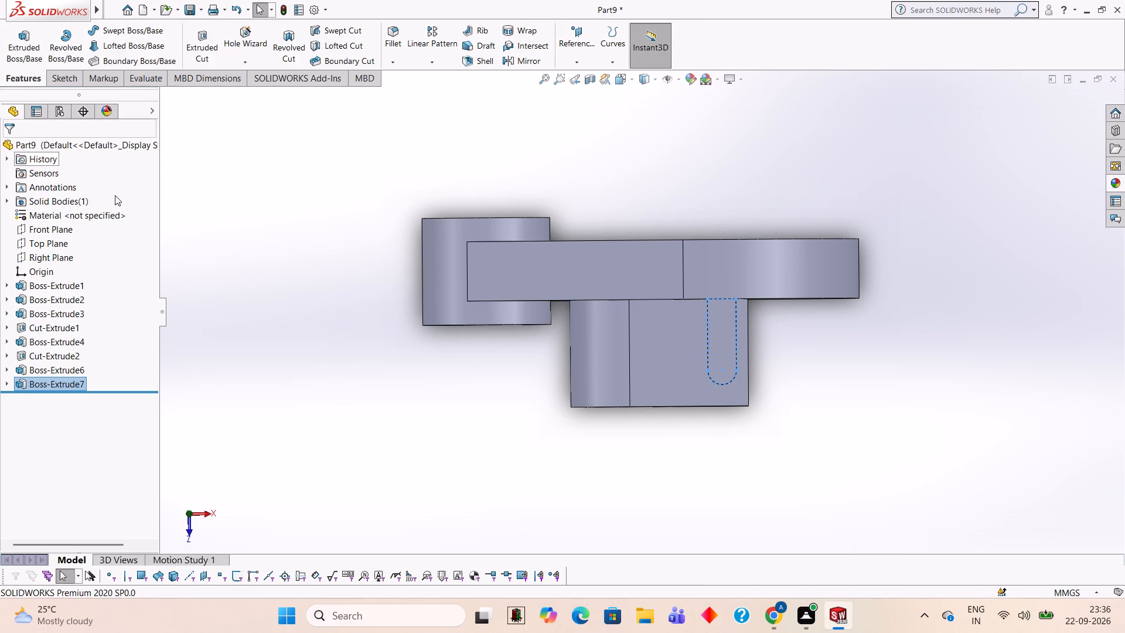
{"action": "left_click", "coordinate": [910, 362]}
{"action": "middle_click_drag", "start_coordinate": [911, 369], "coordinate": [919, 219]}
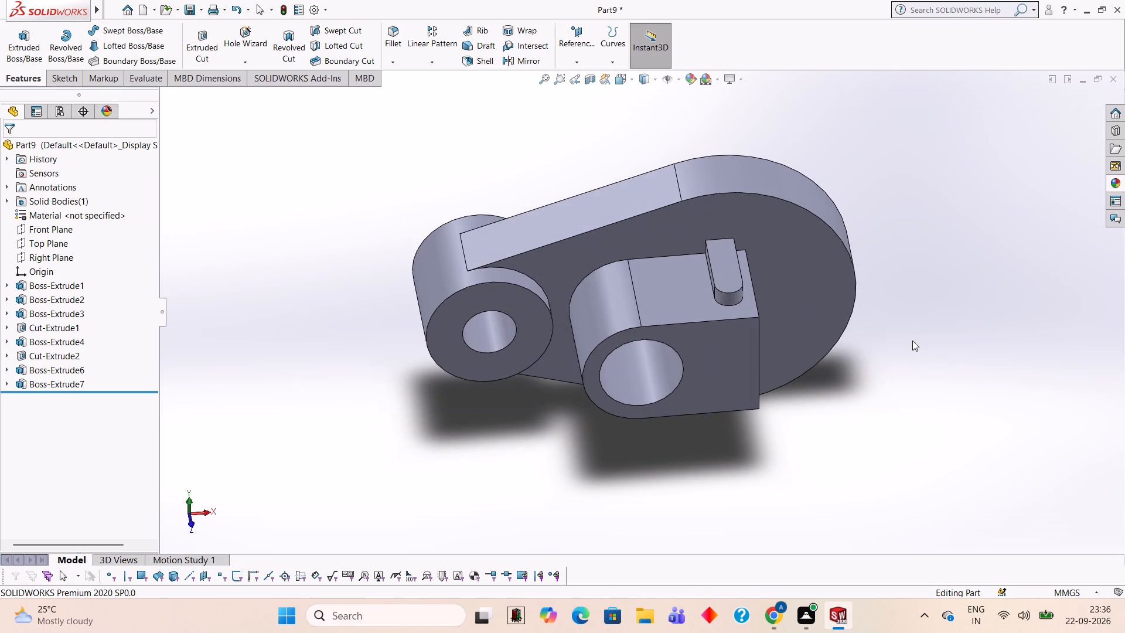
Sketch a 6 mm diameter circle on the first rib's outer face, concentric with its rounded top.
{"action": "middle_click_drag", "start_coordinate": [912, 341], "coordinate": [908, 179]}
{"action": "middle_click_drag", "start_coordinate": [898, 263], "coordinate": [902, 158]}
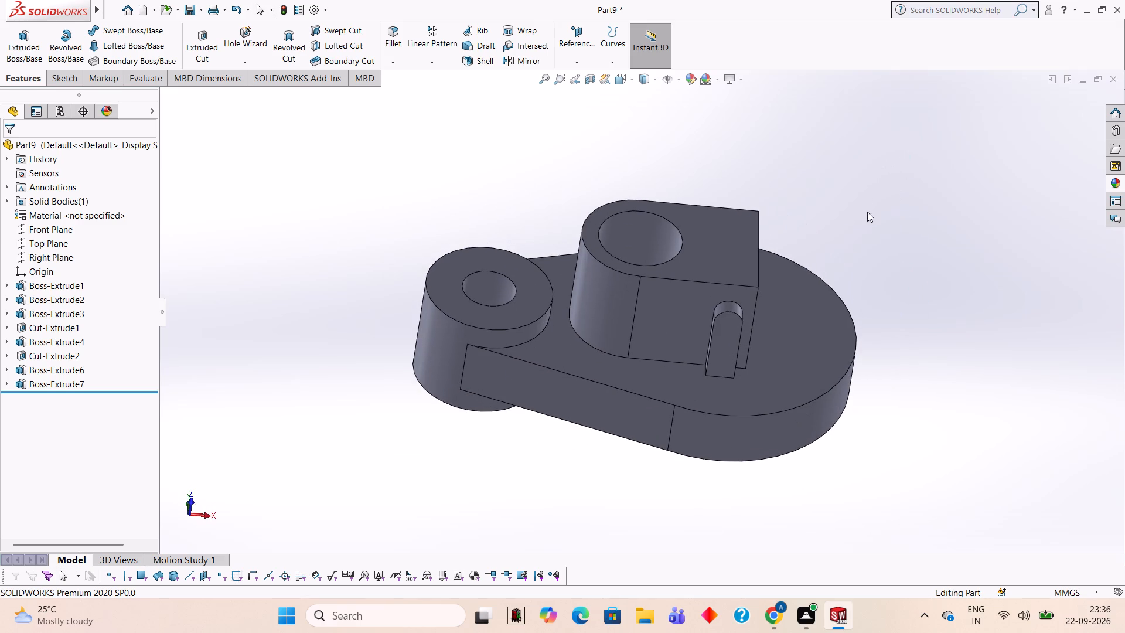
{"action": "middle_click_drag", "start_coordinate": [882, 241], "coordinate": [838, 266]}
{"action": "middle_click", "coordinate": [872, 241]}
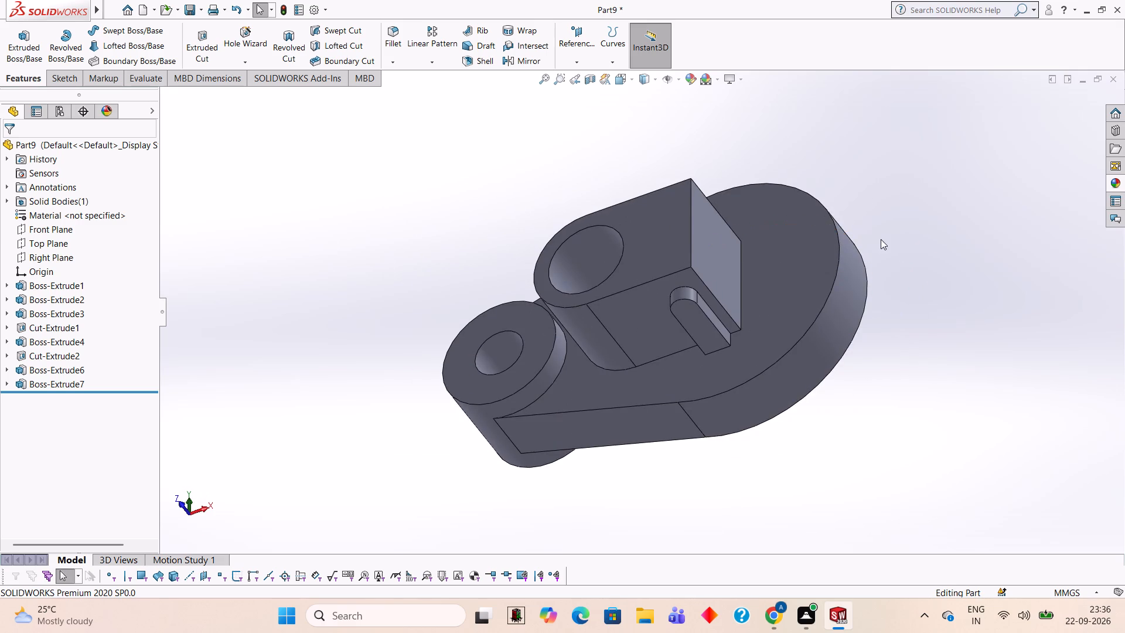
{"action": "middle_click_drag", "start_coordinate": [885, 239], "coordinate": [948, 242]}
{"action": "scroll", "coordinate": [948, 242], "scroll_direction": "up", "scroll_amount": 1}
{"action": "left_click", "coordinate": [710, 366]}
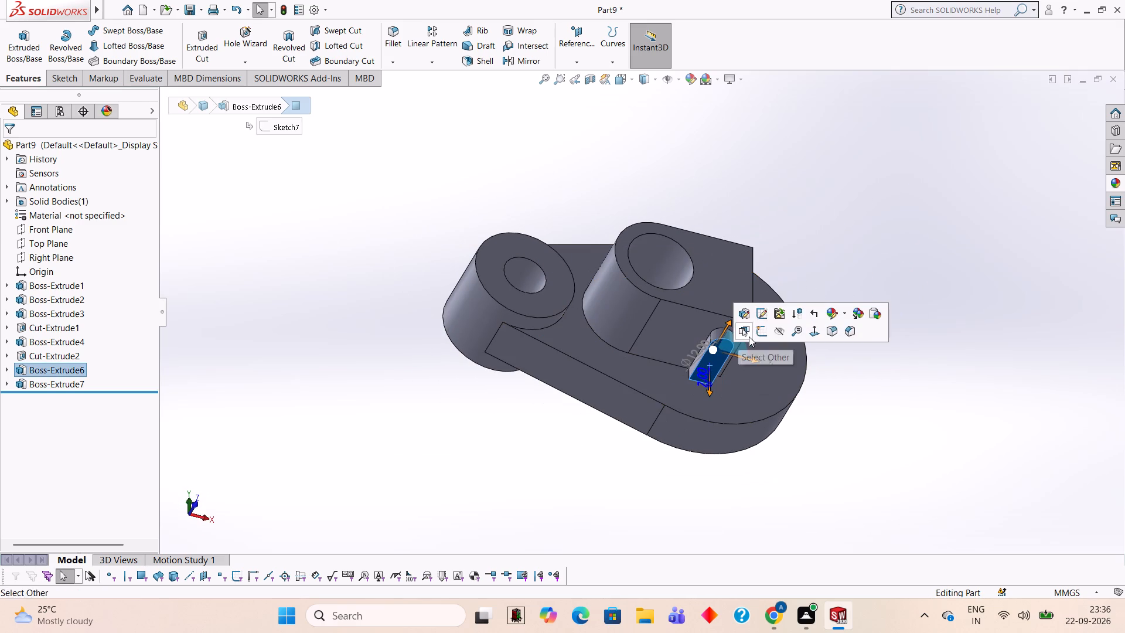
{"action": "left_click", "coordinate": [756, 335]}
{"action": "key", "text": "ctrl+8"}
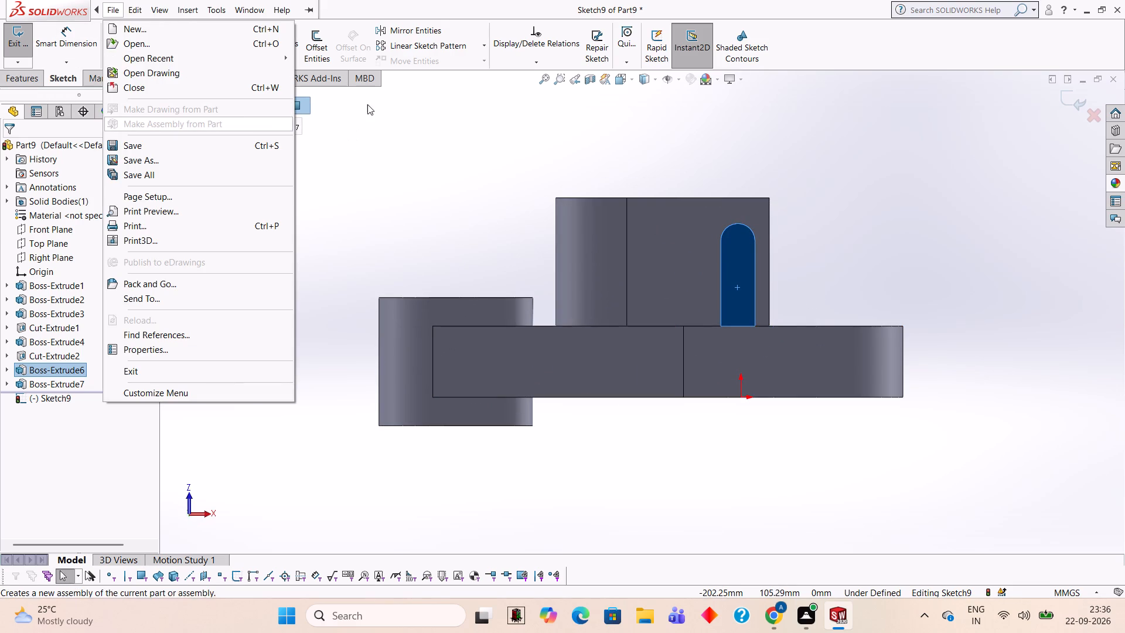
{"action": "left_click", "coordinate": [367, 104]}
{"action": "left_click", "coordinate": [136, 33]}
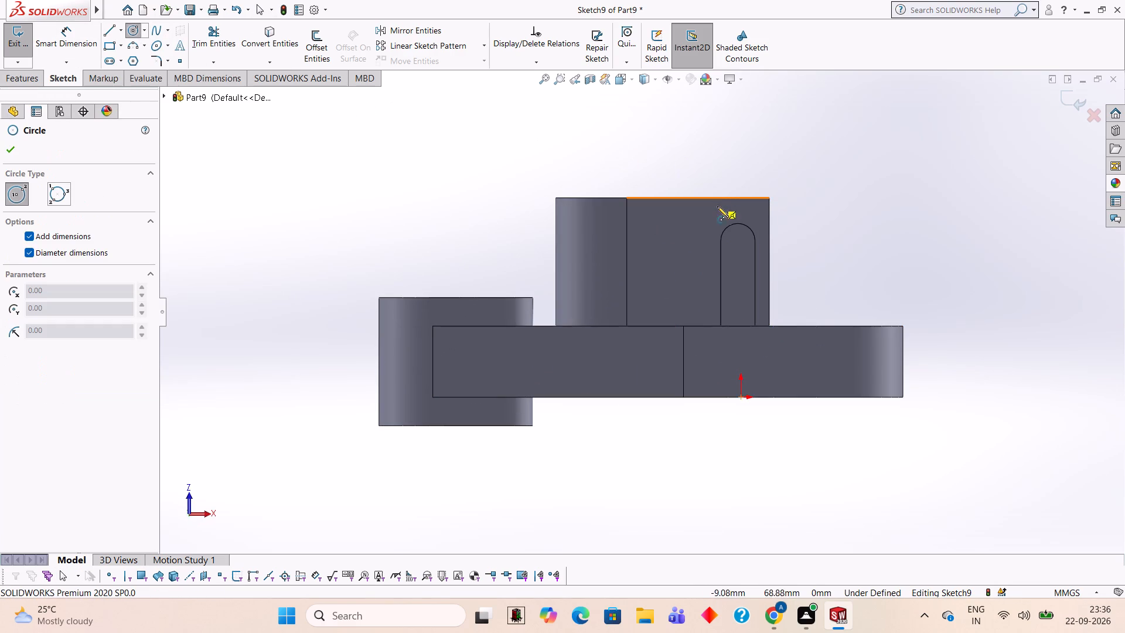
{"action": "left_click", "coordinate": [738, 241]}
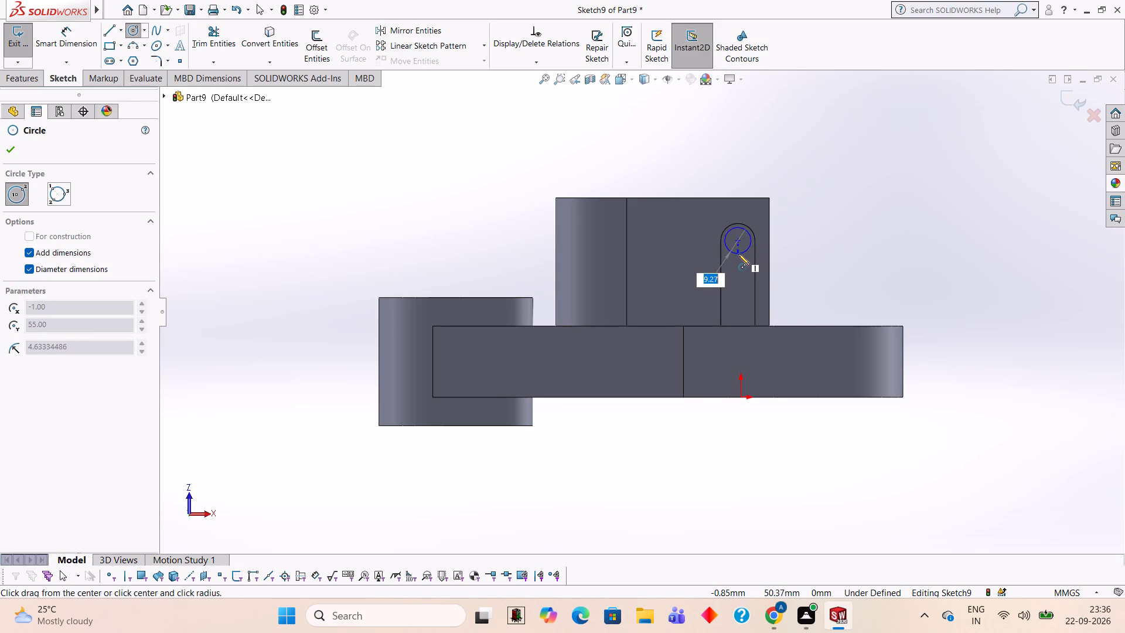
{"action": "key", "text": "6"}
{"action": "key", "text": "Return"}
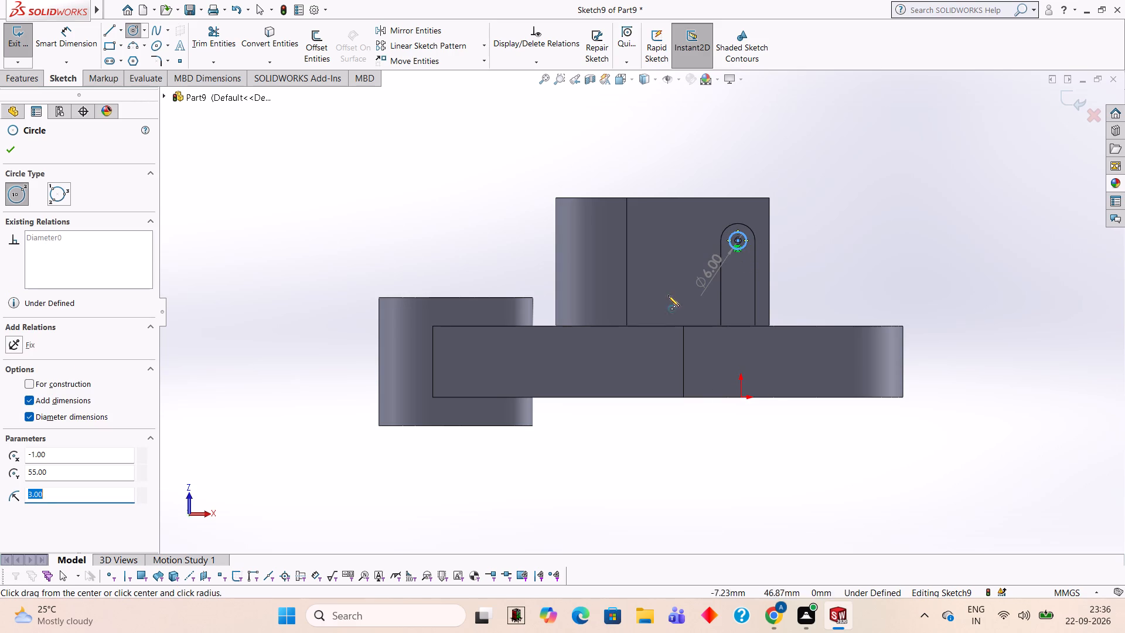
Cut-extrude the 6 mm circle as a 7 mm blind hole into the first rib.
{"action": "left_click", "coordinate": [29, 79]}
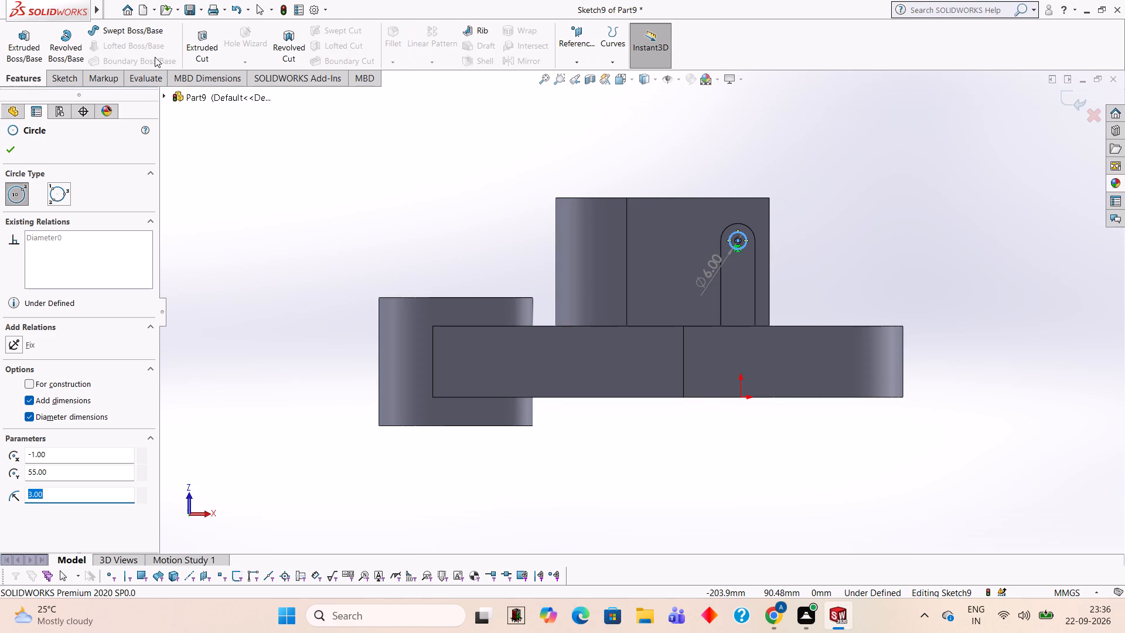
{"action": "left_click", "coordinate": [193, 47]}
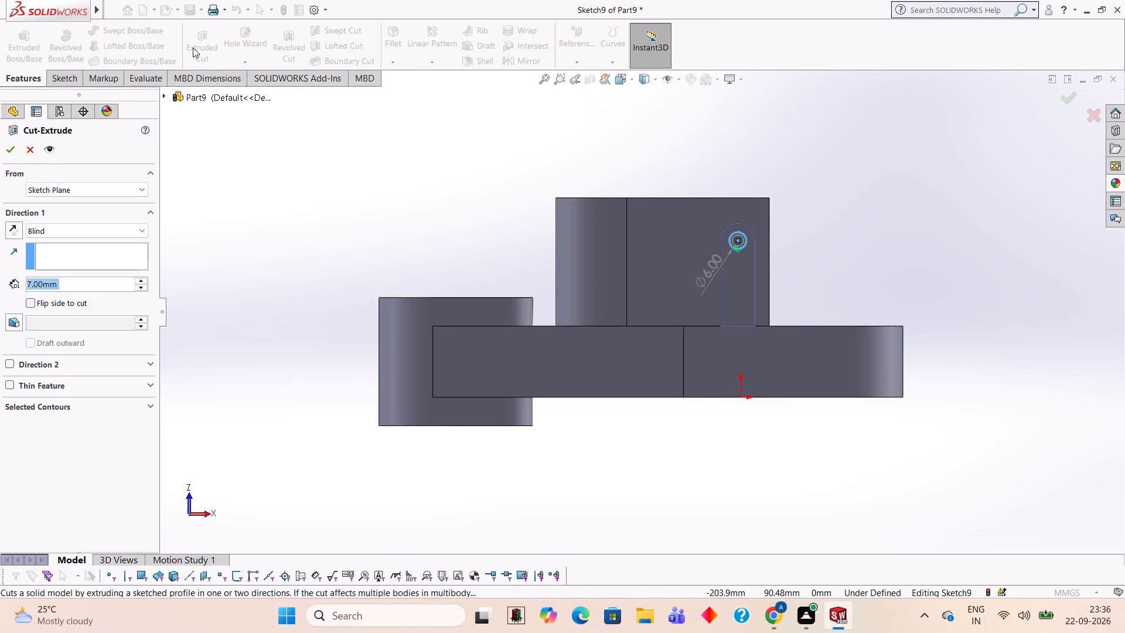
{"action": "left_click", "coordinate": [11, 145]}
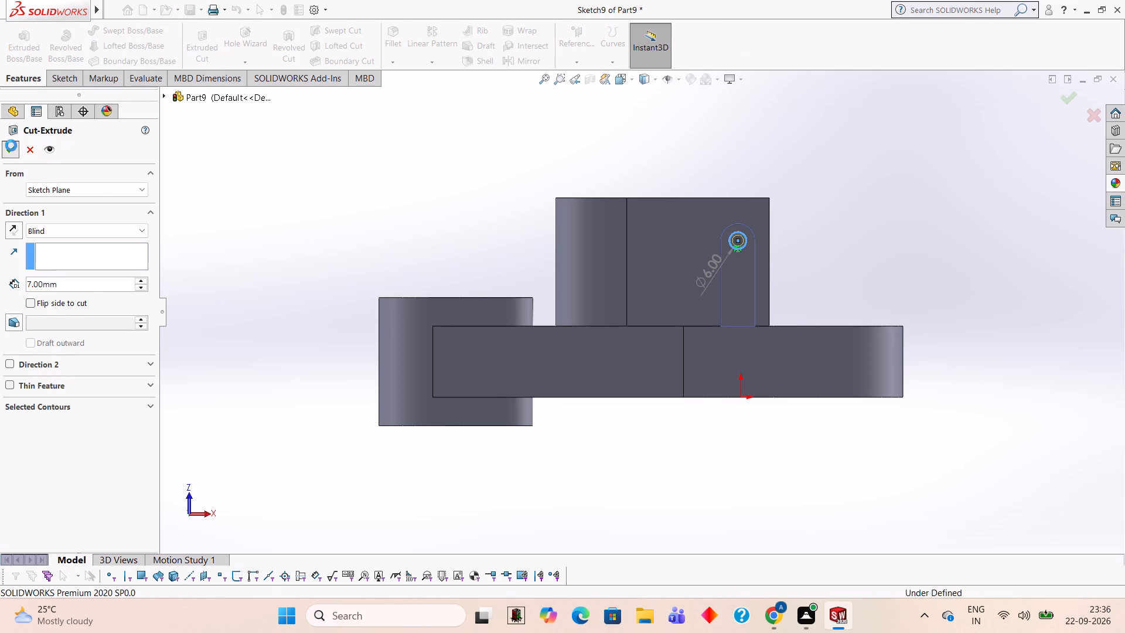
{"action": "left_click", "coordinate": [819, 207]}
Sketch a 6 mm diameter circle on the opposite rib's outer face, concentric with its rounded end.
{"action": "middle_click_drag", "start_coordinate": [814, 207], "coordinate": [802, 259]}
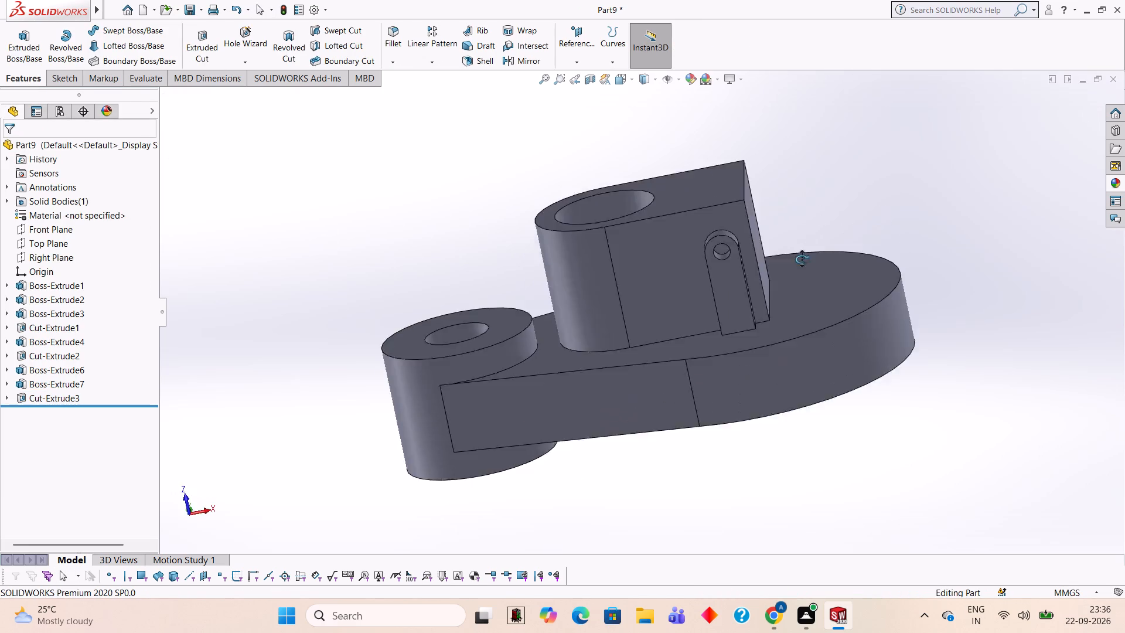
{"action": "middle_click_drag", "start_coordinate": [802, 259], "coordinate": [796, 307]}
{"action": "middle_click_drag", "start_coordinate": [879, 177], "coordinate": [949, 506]}
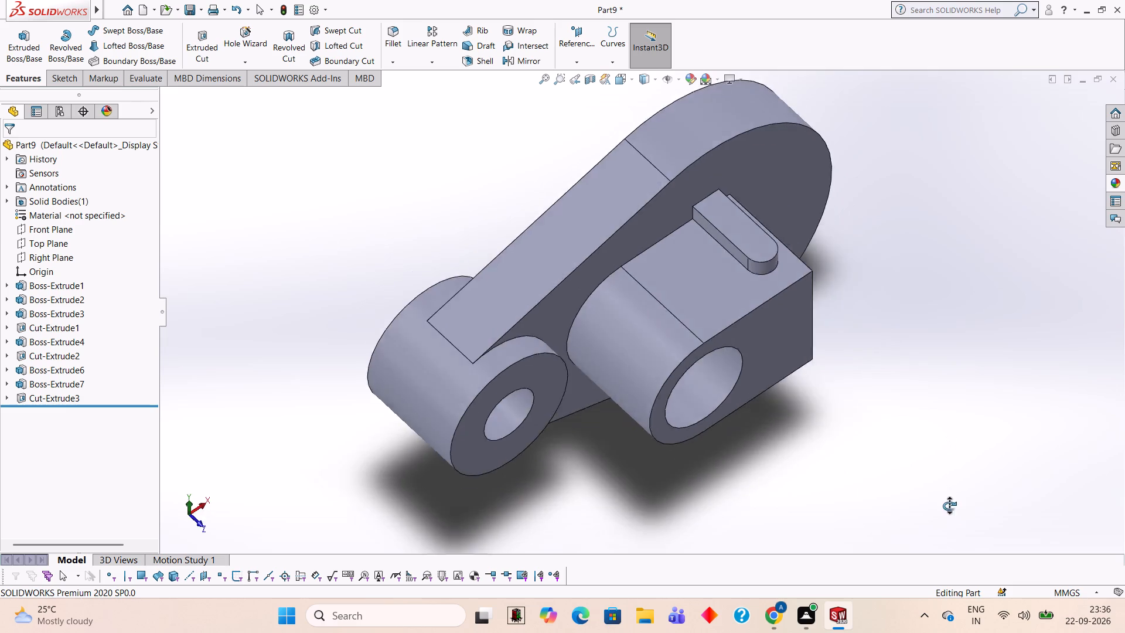
{"action": "middle_click_drag", "start_coordinate": [949, 506], "coordinate": [922, 515]}
{"action": "middle_click_drag", "start_coordinate": [928, 309], "coordinate": [921, 405]}
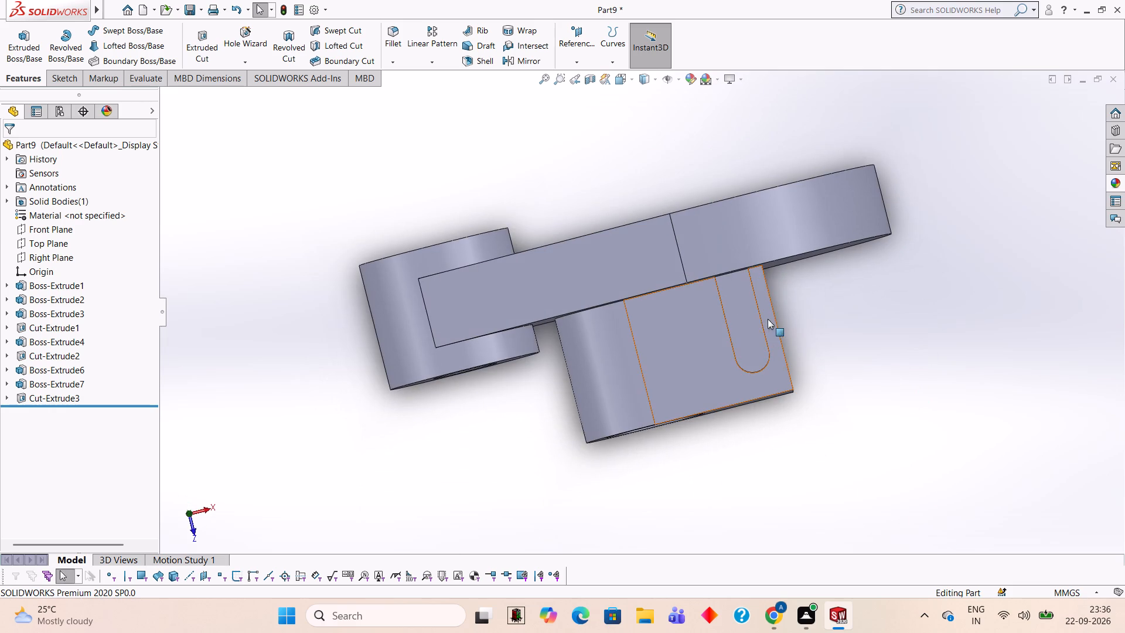
{"action": "left_click", "coordinate": [746, 315]}
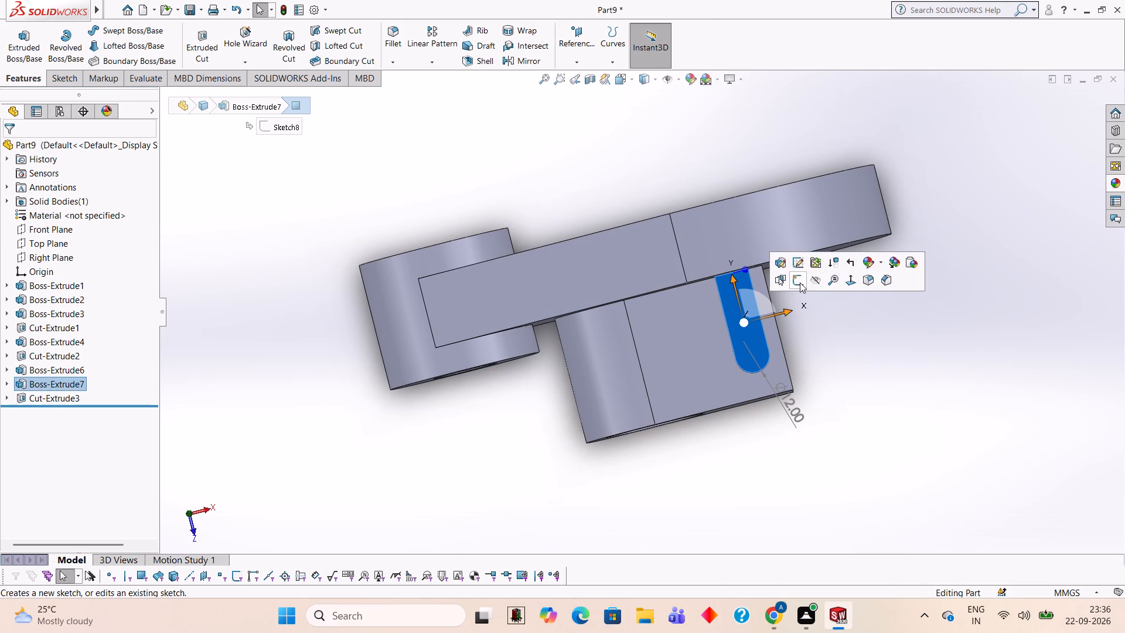
{"action": "left_click", "coordinate": [800, 283]}
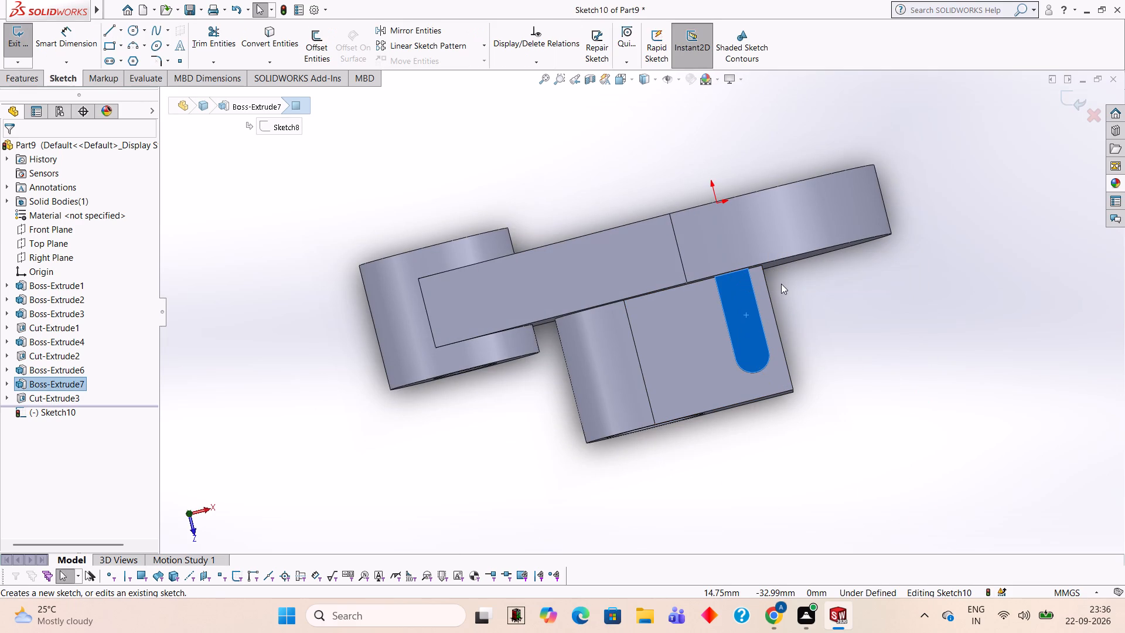
{"action": "key", "text": "ctrl+8"}
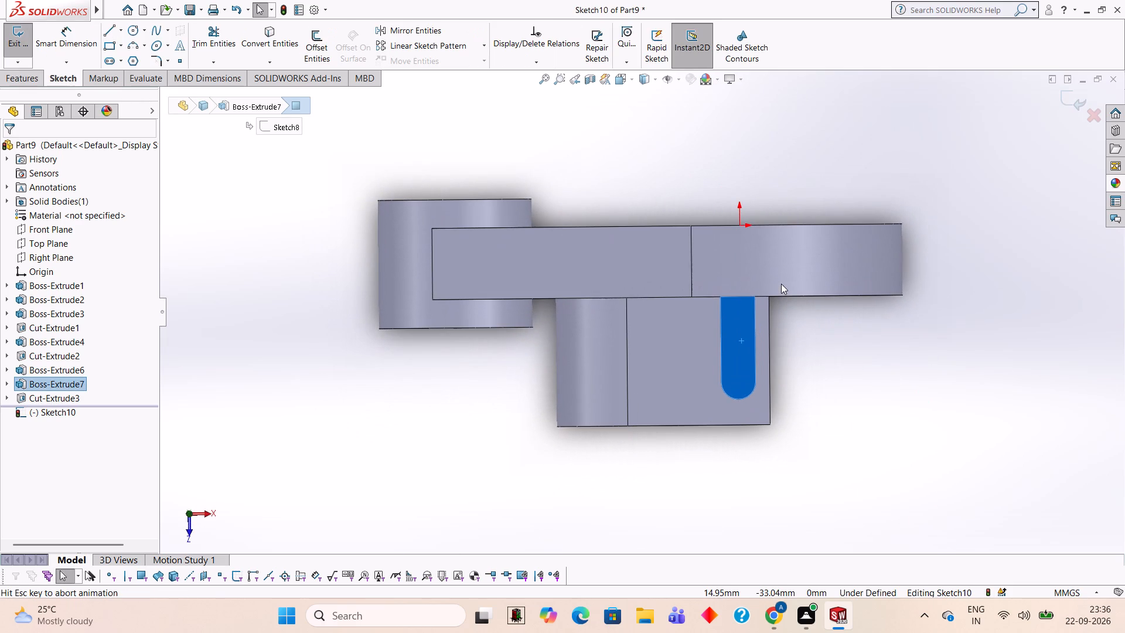
{"action": "left_click", "coordinate": [129, 32]}
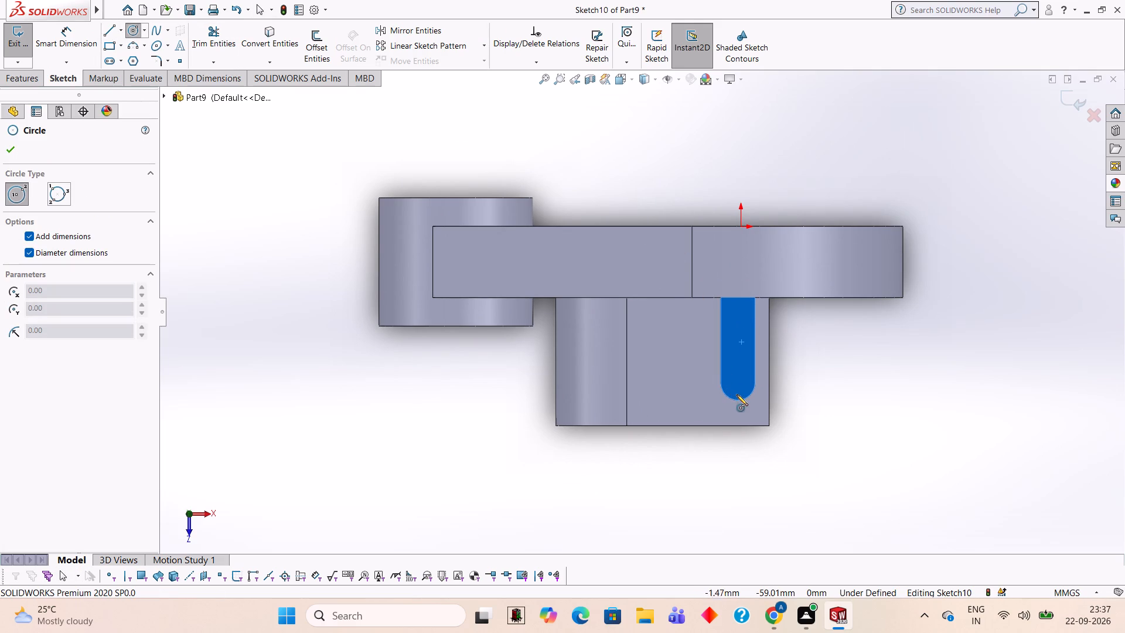
{"action": "left_click", "coordinate": [738, 383]}
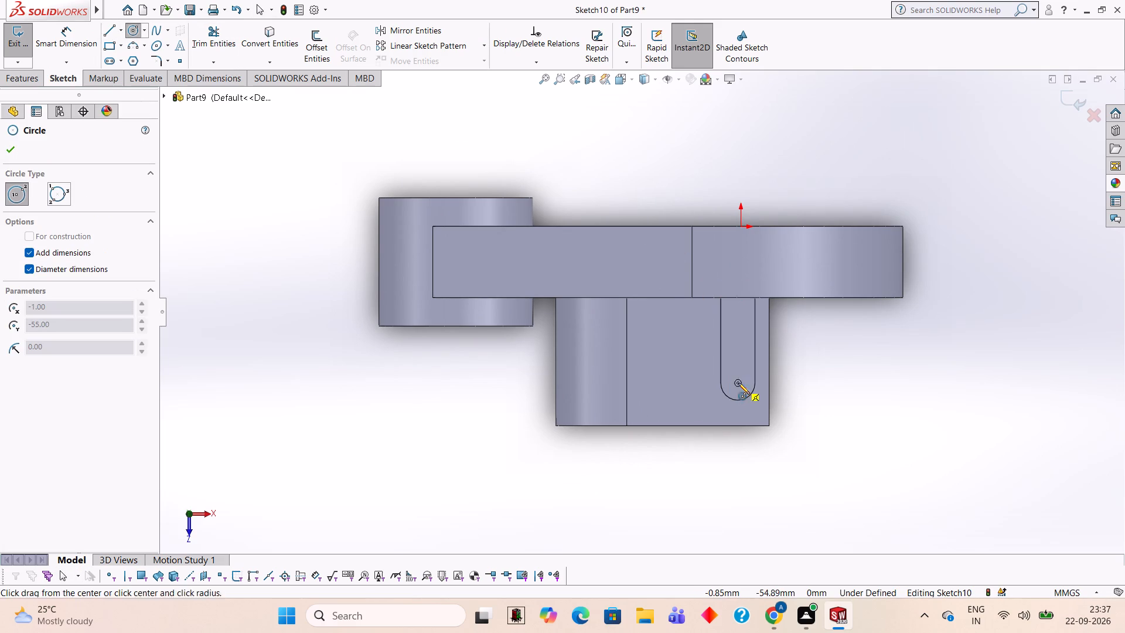
{"action": "key", "text": "6"}
{"action": "key", "text": "Return"}
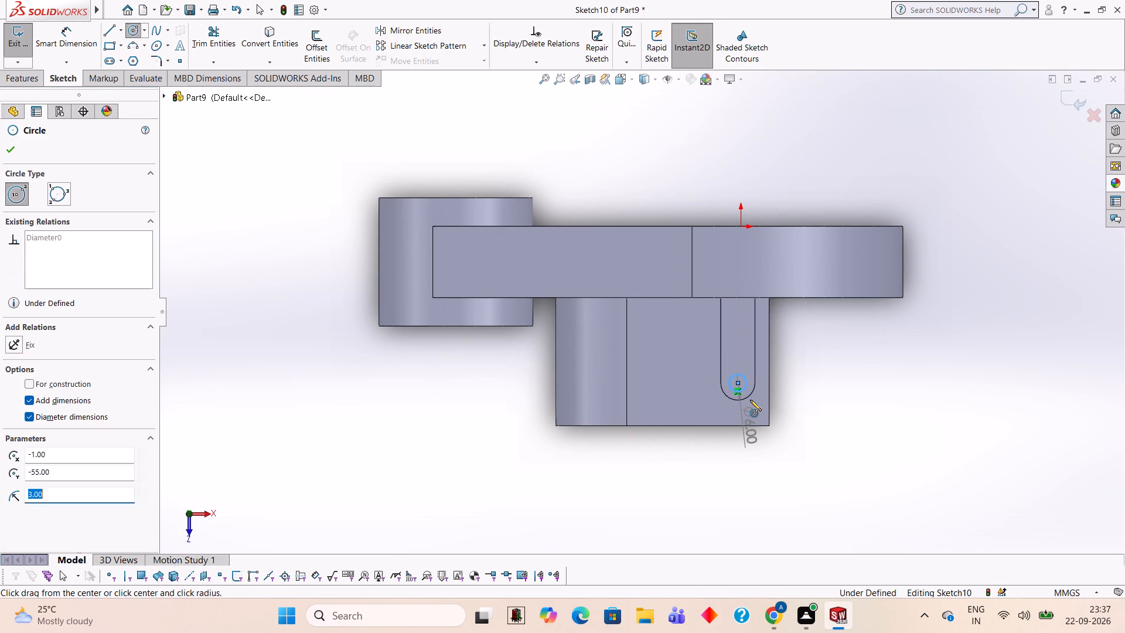
Cut-extrude the 6 mm circle as a 7 mm blind hole into the opposite rib.
{"action": "left_click", "coordinate": [19, 84]}
{"action": "left_click", "coordinate": [202, 47]}
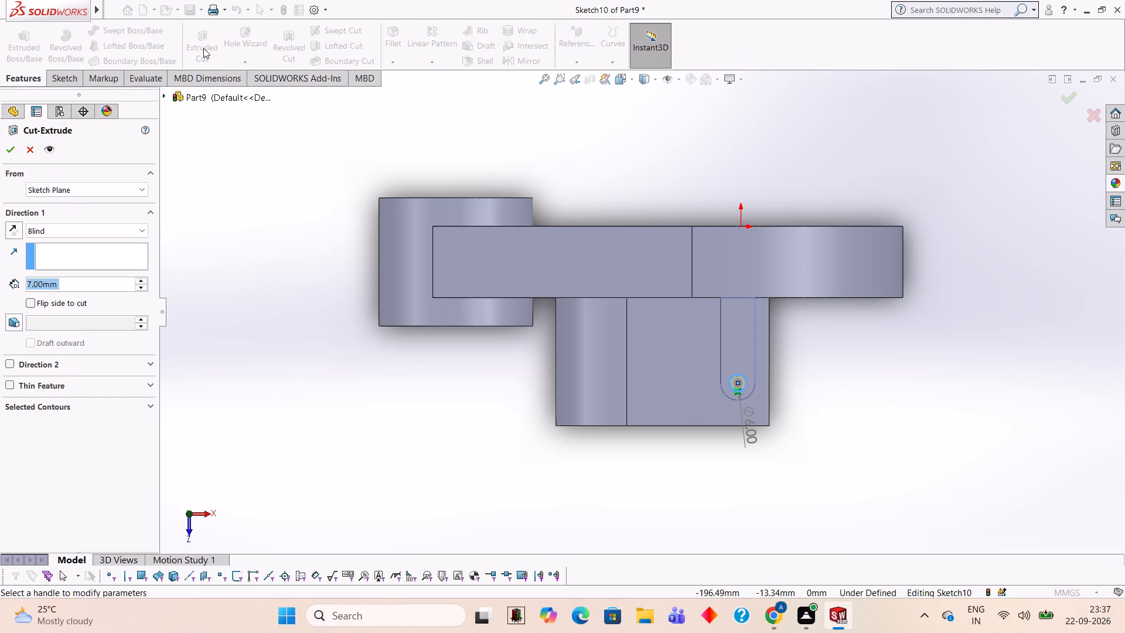
{"action": "left_click", "coordinate": [18, 149]}
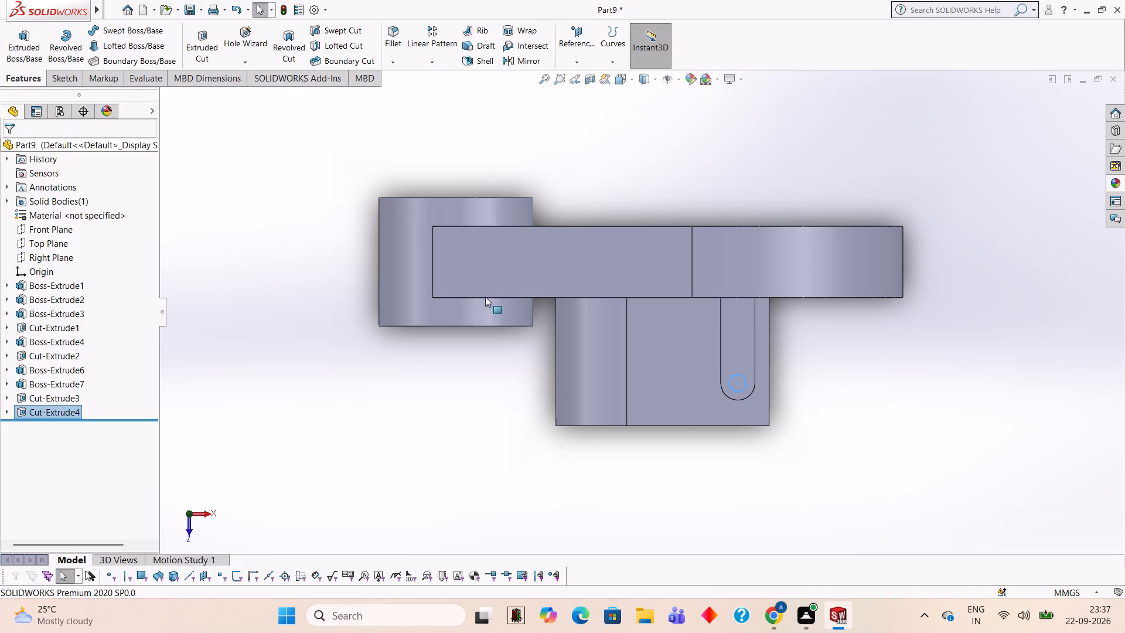
{"action": "left_click", "coordinate": [946, 359]}
Apply the Yellow LED appearance to the entire solid body.
{"action": "middle_click_drag", "start_coordinate": [941, 376], "coordinate": [966, 218]}
{"action": "middle_click_drag", "start_coordinate": [951, 348], "coordinate": [925, 254]}
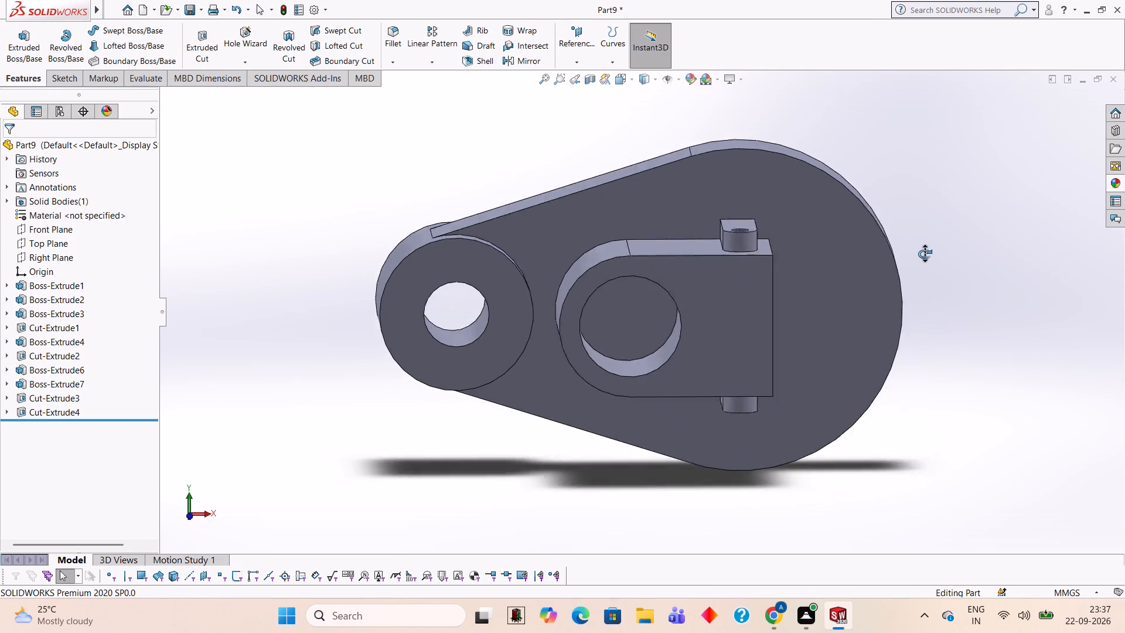
{"action": "middle_click_drag", "start_coordinate": [925, 254], "coordinate": [916, 233]}
{"action": "middle_click_drag", "start_coordinate": [922, 375], "coordinate": [935, 196]}
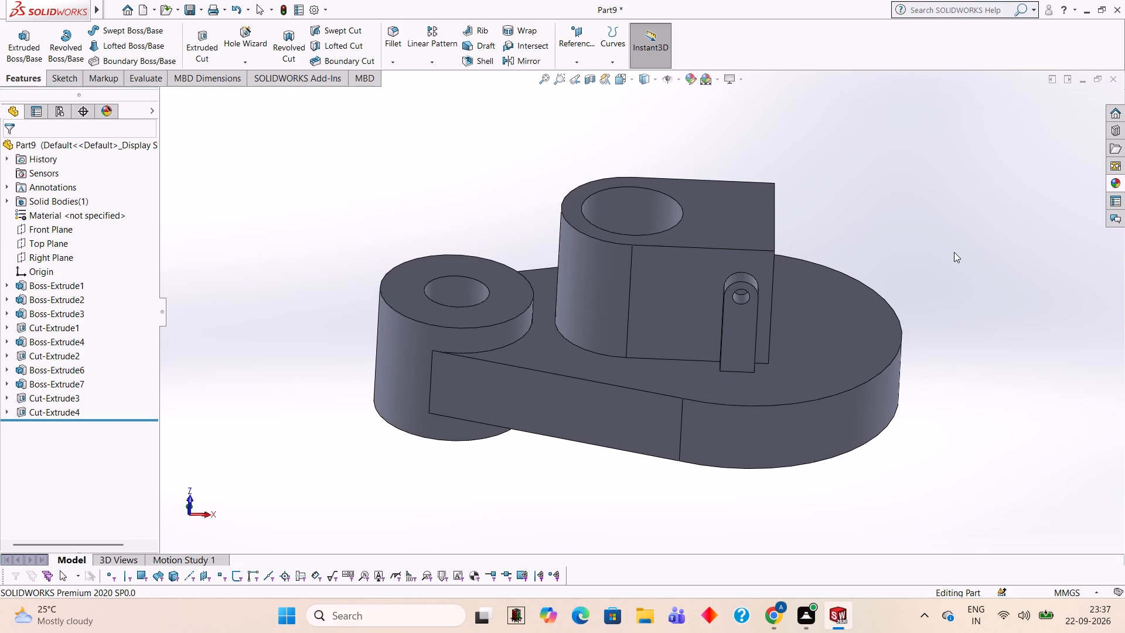
{"action": "middle_click_drag", "start_coordinate": [954, 252], "coordinate": [954, 298]}
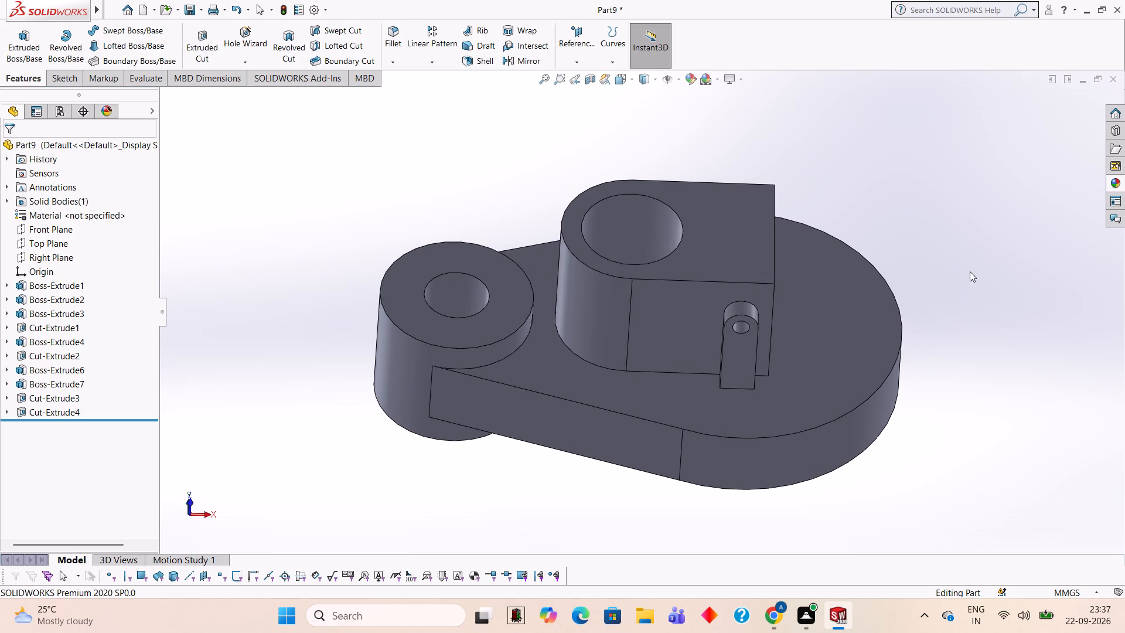
{"action": "middle_click_drag", "start_coordinate": [960, 264], "coordinate": [966, 175]}
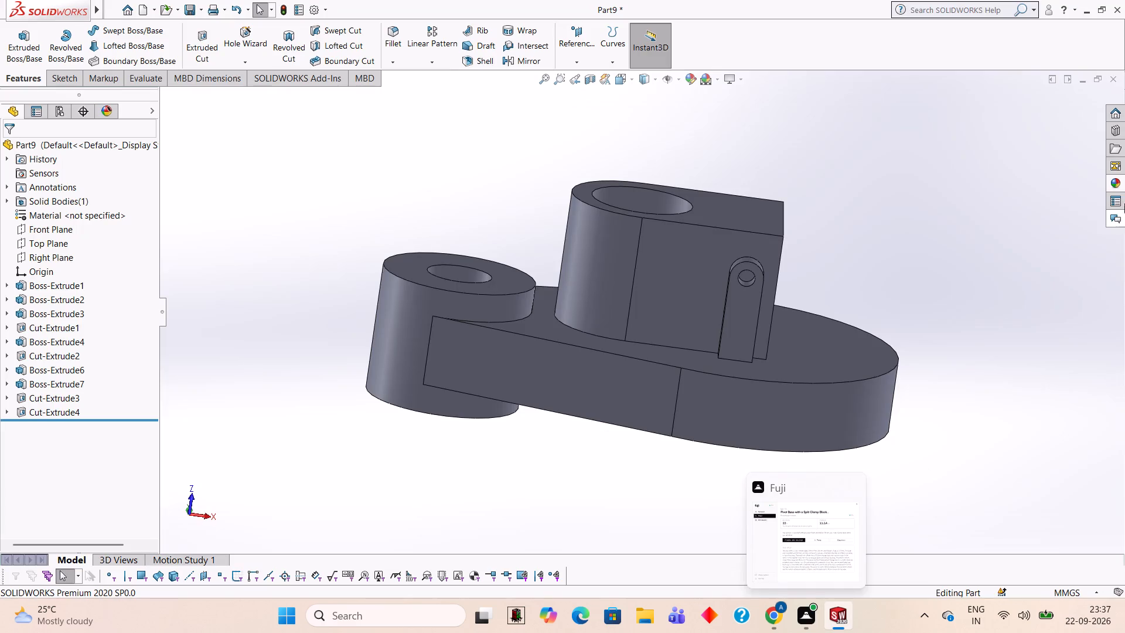
{"action": "left_click", "coordinate": [1116, 181]}
{"action": "left_click_drag", "start_coordinate": [1000, 307], "coordinate": [686, 350]}
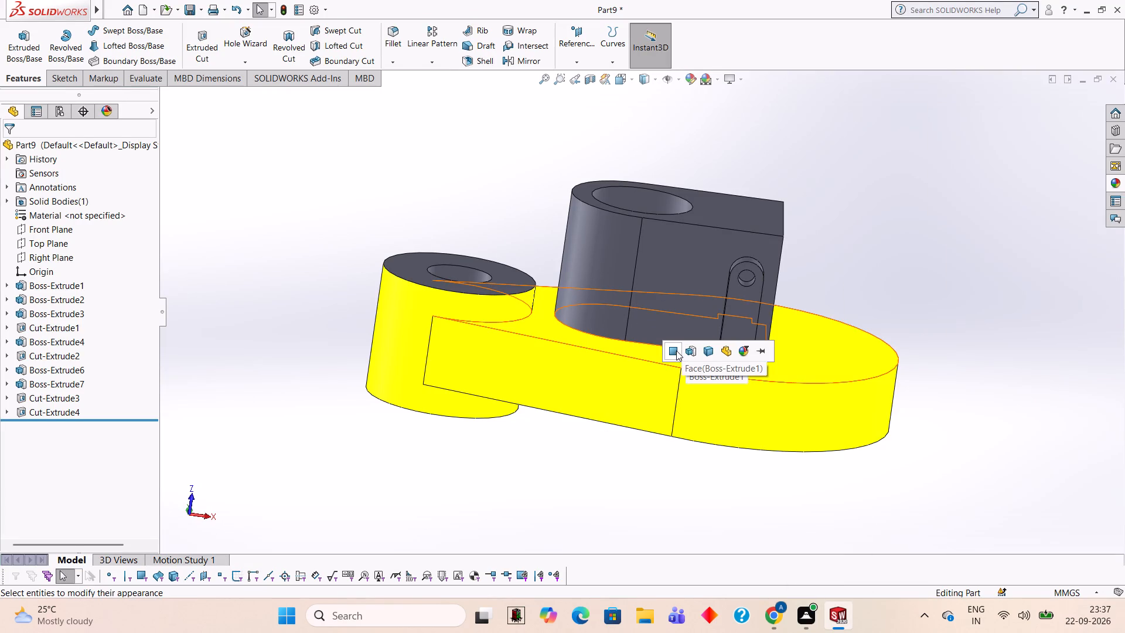
{"action": "left_click", "coordinate": [706, 351]}
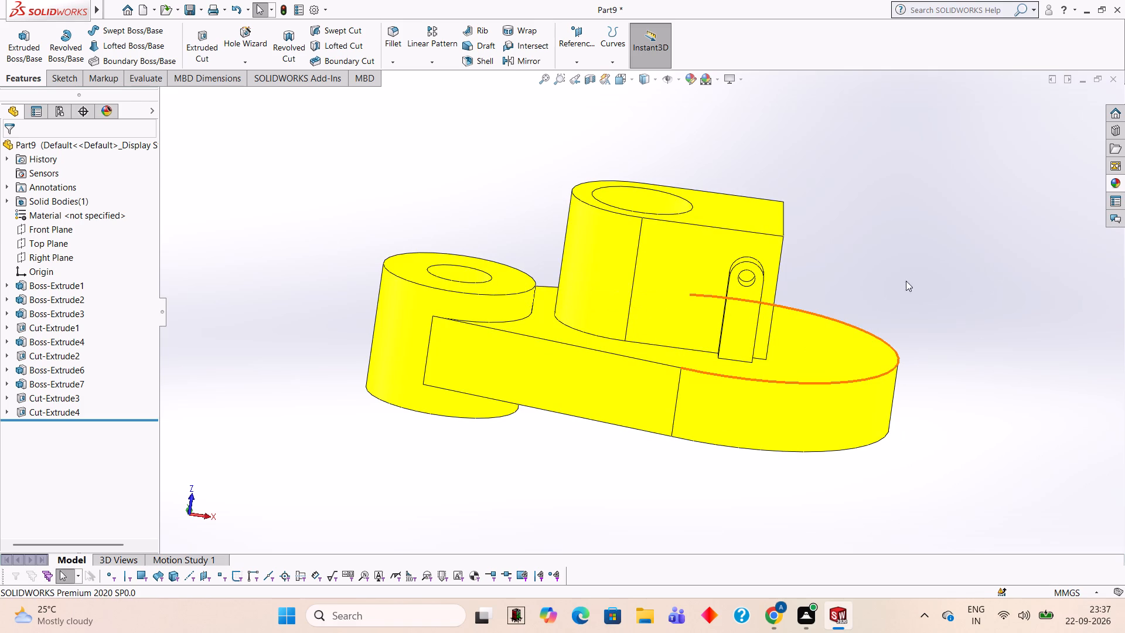
Apply the Green LED appearance to the bore features of the round-ended boss and the small-end boss.
{"action": "middle_click_drag", "start_coordinate": [883, 206], "coordinate": [891, 344]}
{"action": "left_click", "coordinate": [1122, 179]}
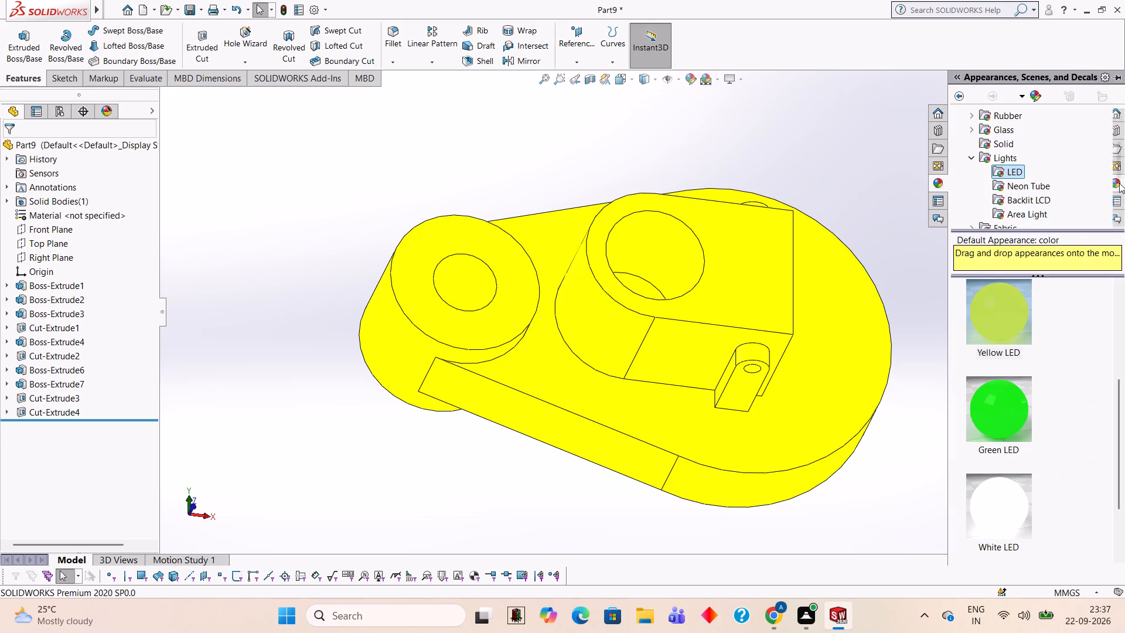
{"action": "left_click_drag", "start_coordinate": [993, 398], "coordinate": [674, 244]}
{"action": "left_click", "coordinate": [674, 244]}
{"action": "middle_click_drag", "start_coordinate": [887, 205], "coordinate": [883, 307]}
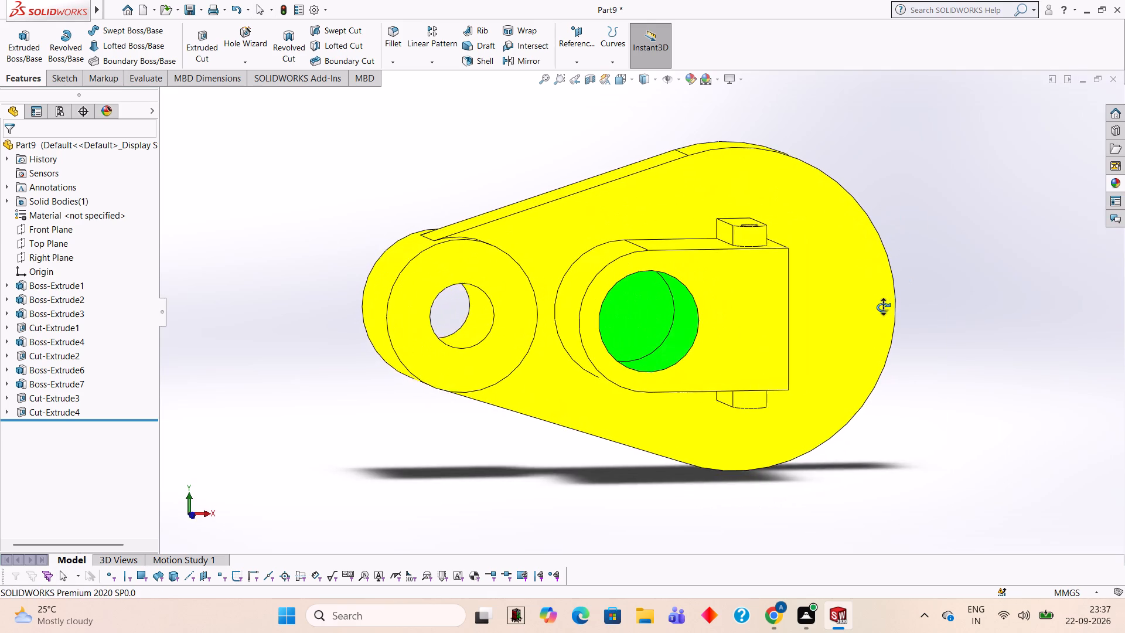
{"action": "middle_click_drag", "start_coordinate": [883, 307], "coordinate": [885, 275]}
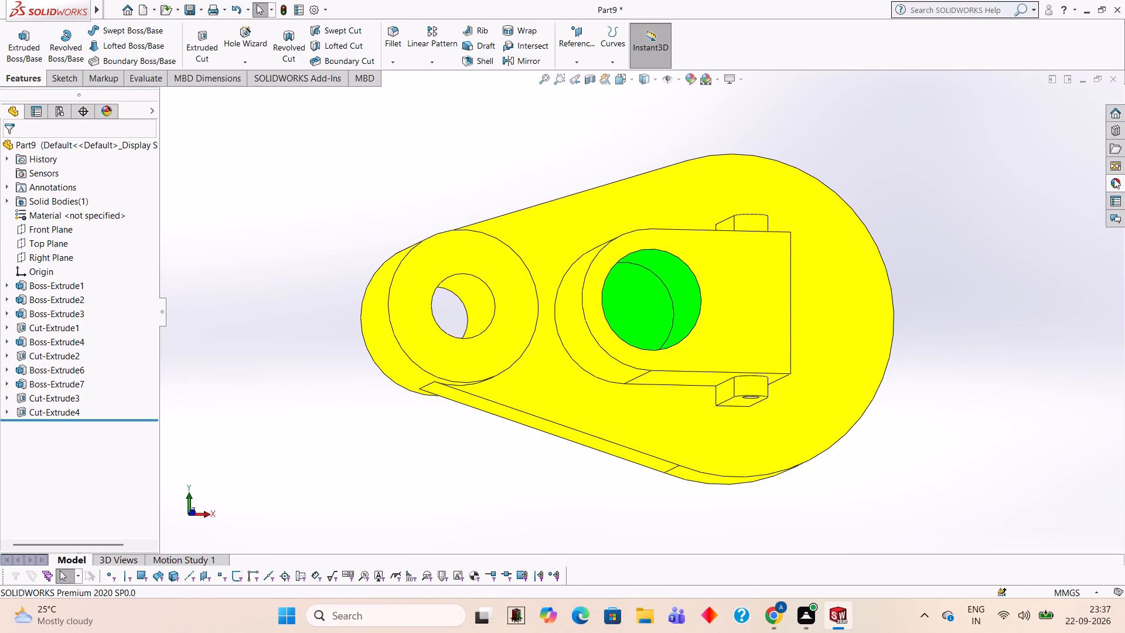
{"action": "left_click", "coordinate": [1114, 178]}
{"action": "left_click_drag", "start_coordinate": [1003, 411], "coordinate": [1002, 410]}
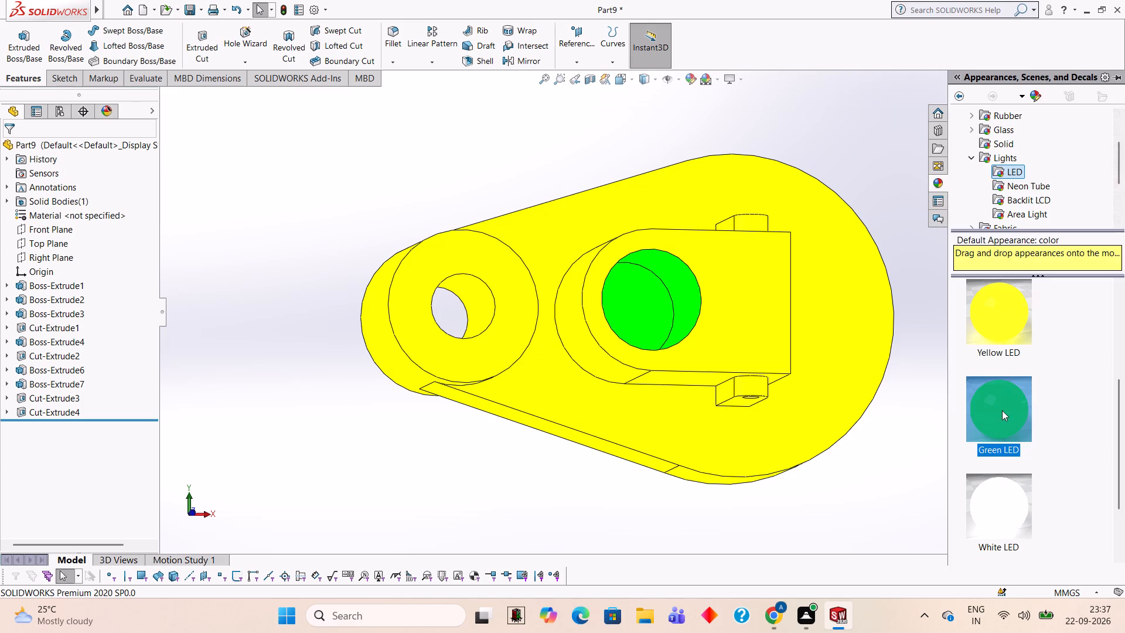
{"action": "left_click_drag", "start_coordinate": [1002, 410], "coordinate": [478, 298]}
{"action": "left_click", "coordinate": [478, 298]}
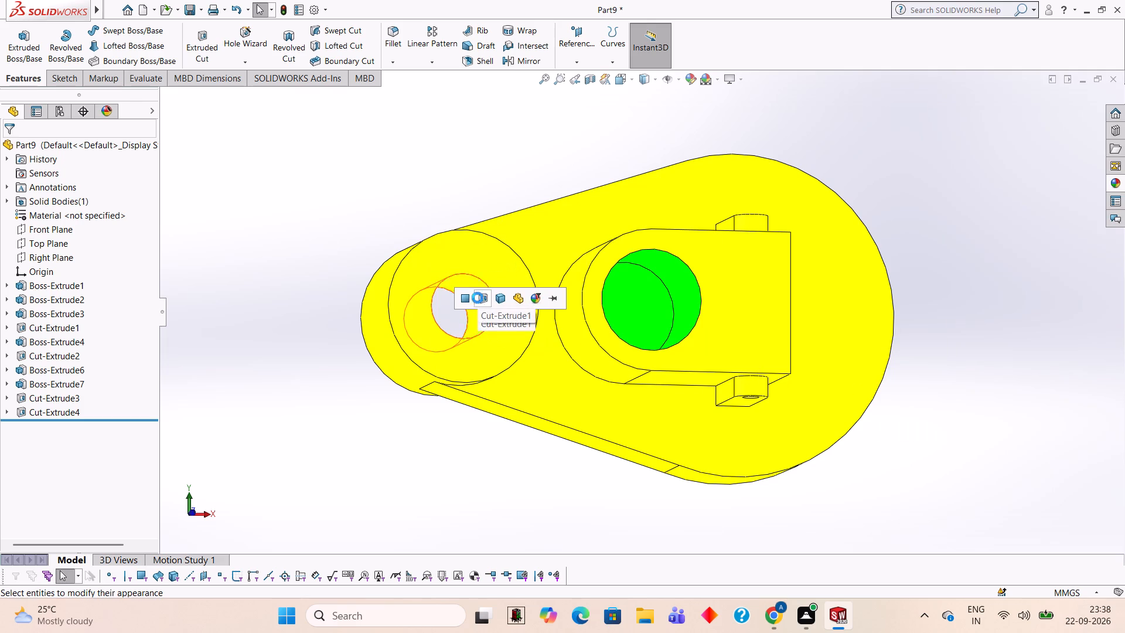
Apply the Green LED appearance to the first round-topped rib feature on the boss's side face.
{"action": "middle_click_drag", "start_coordinate": [1020, 268], "coordinate": [971, 258]}
{"action": "middle_click_drag", "start_coordinate": [911, 406], "coordinate": [939, 304]}
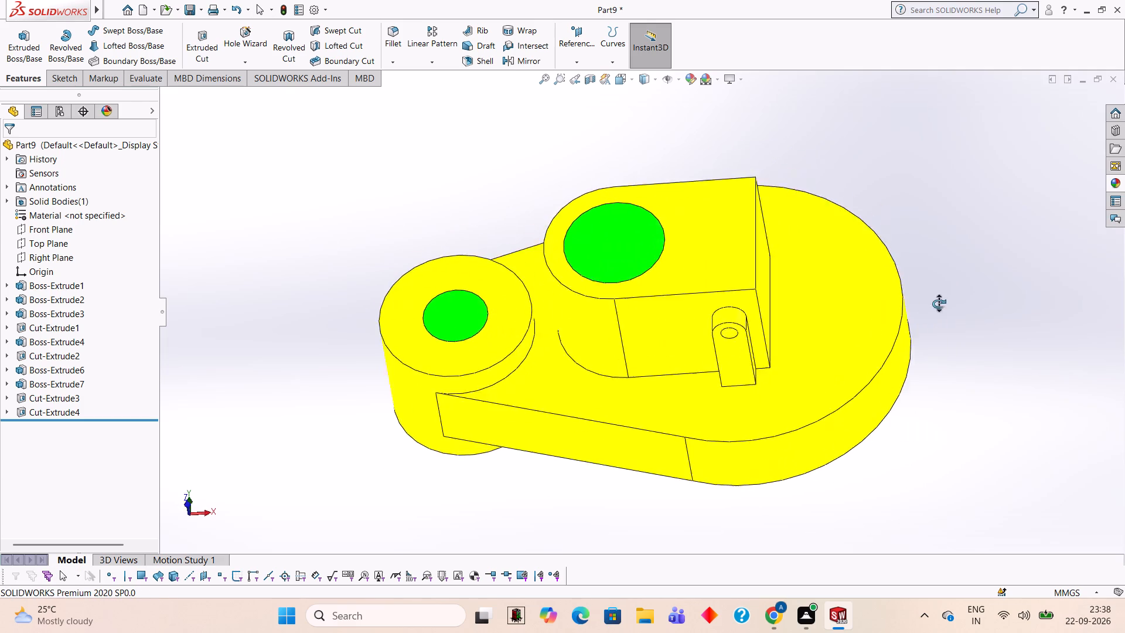
{"action": "middle_click_drag", "start_coordinate": [939, 304], "coordinate": [948, 260]}
{"action": "scroll", "coordinate": [874, 299], "scroll_direction": "down", "scroll_amount": 5}
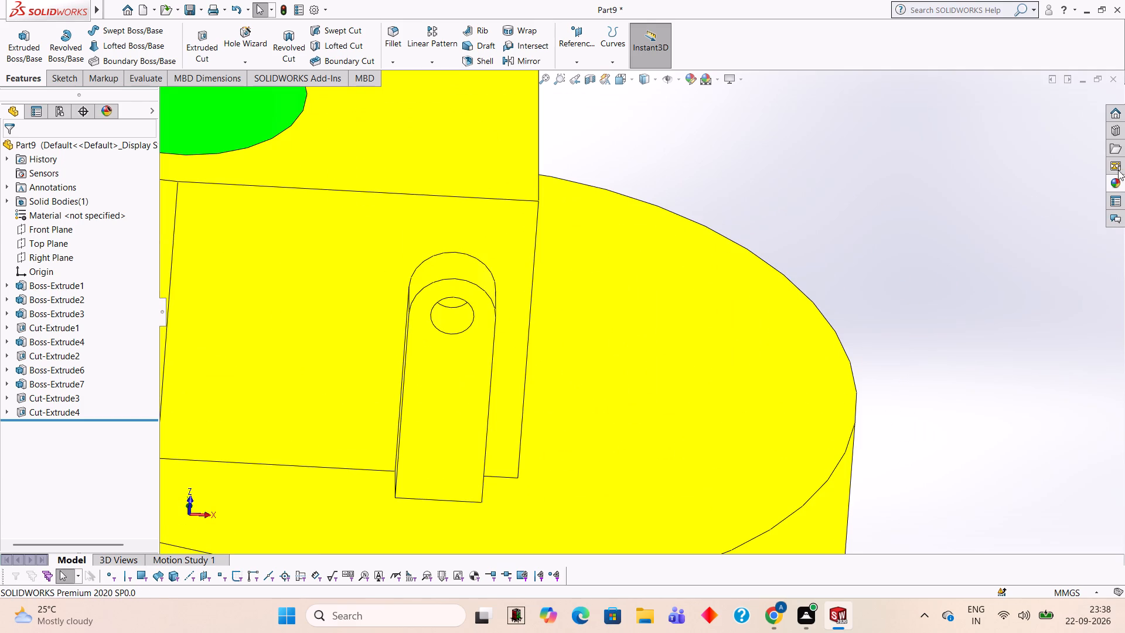
{"action": "left_click", "coordinate": [1119, 188]}
{"action": "left_click_drag", "start_coordinate": [993, 394], "coordinate": [449, 295]}
{"action": "left_click", "coordinate": [449, 295]}
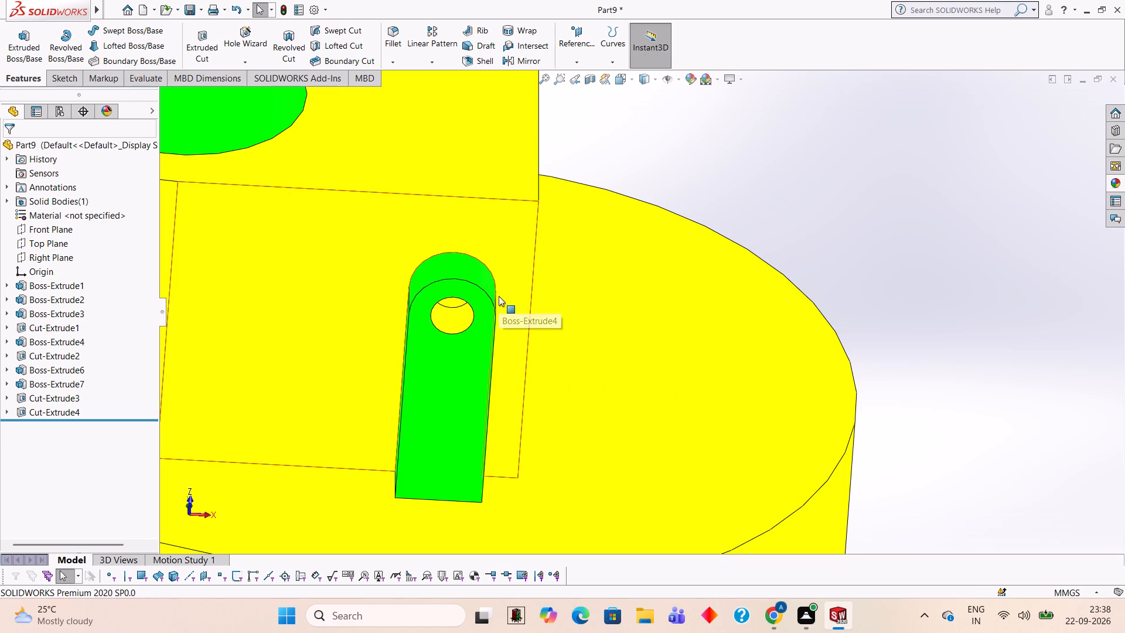
Undo the Green LED appearance applied to the first side rib.
{"action": "key", "text": "ctrl+z"}
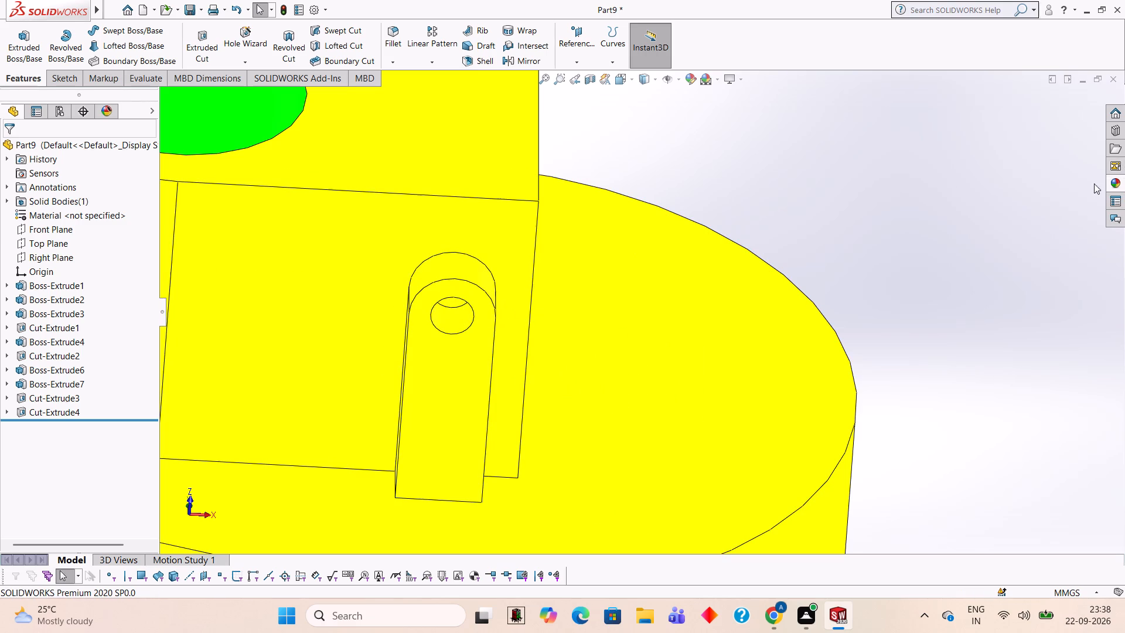
Apply the Green LED appearance to the 6 mm hole cut features in both side ribs.
{"action": "left_click", "coordinate": [1114, 181]}
{"action": "left_click_drag", "start_coordinate": [995, 410], "coordinate": [454, 364]}
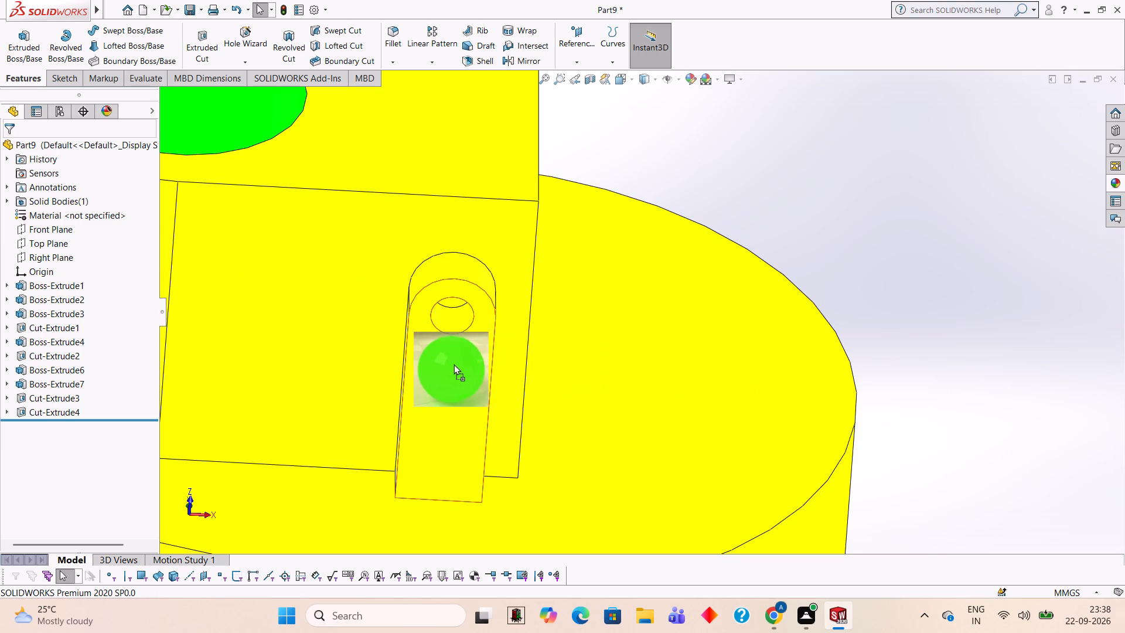
{"action": "left_click_drag", "start_coordinate": [454, 364], "coordinate": [460, 330]}
{"action": "left_click", "coordinate": [460, 330]}
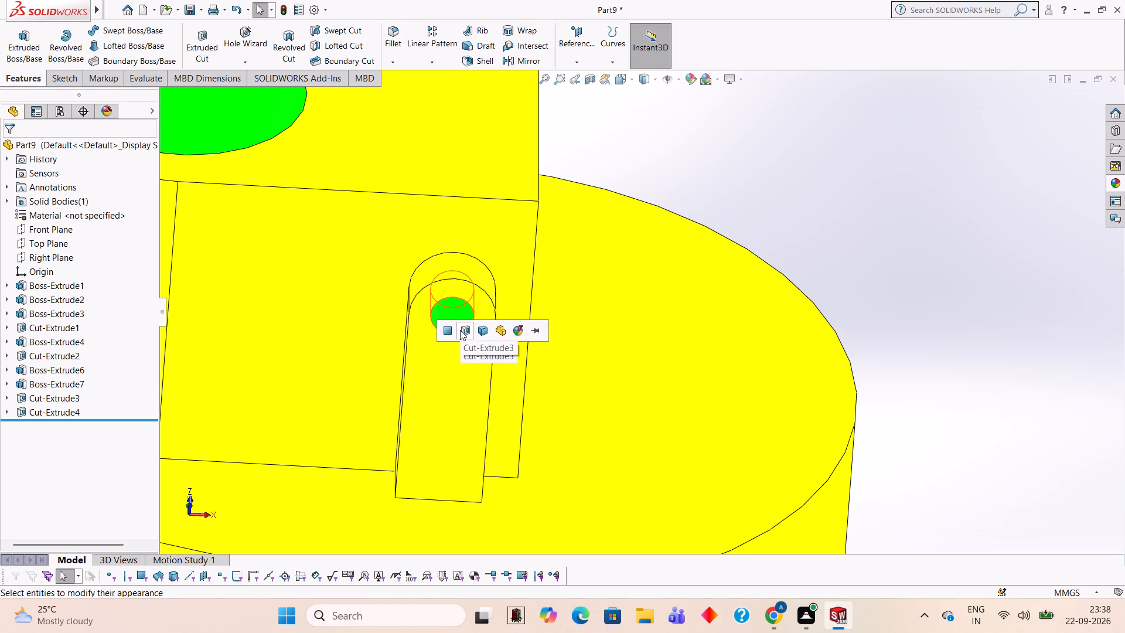
{"action": "middle_click_drag", "start_coordinate": [776, 159], "coordinate": [701, 403]}
{"action": "middle_click_drag", "start_coordinate": [745, 239], "coordinate": [762, 361]}
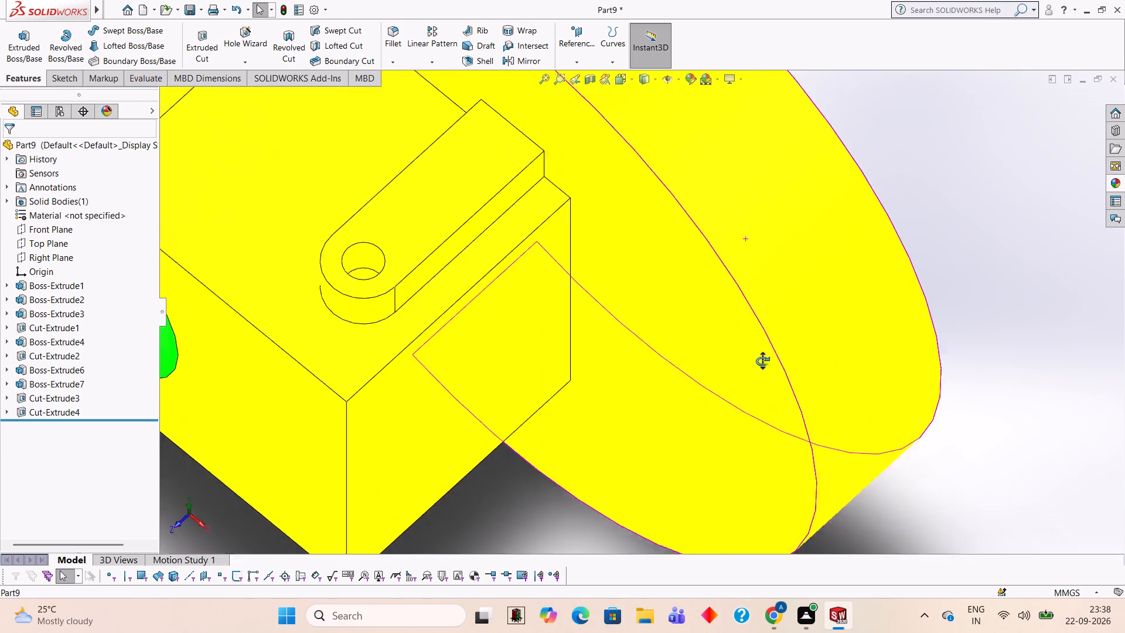
{"action": "middle_click_drag", "start_coordinate": [762, 361], "coordinate": [773, 380]}
{"action": "left_click", "coordinate": [1110, 183]}
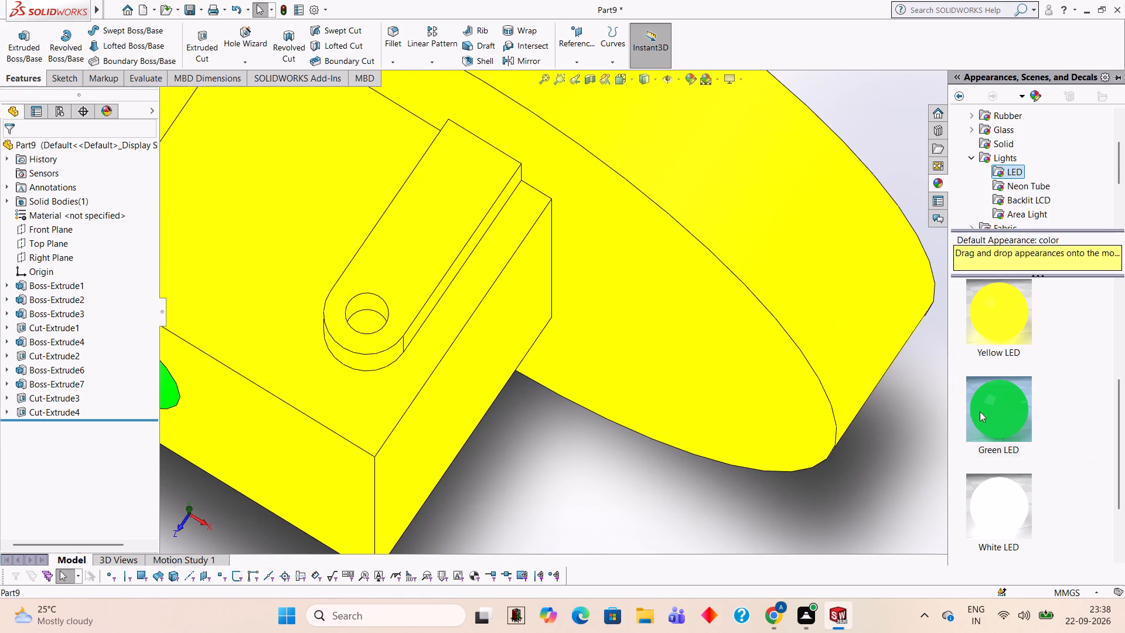
{"action": "left_click_drag", "start_coordinate": [991, 416], "coordinate": [364, 309]}
{"action": "left_click", "coordinate": [364, 309]}
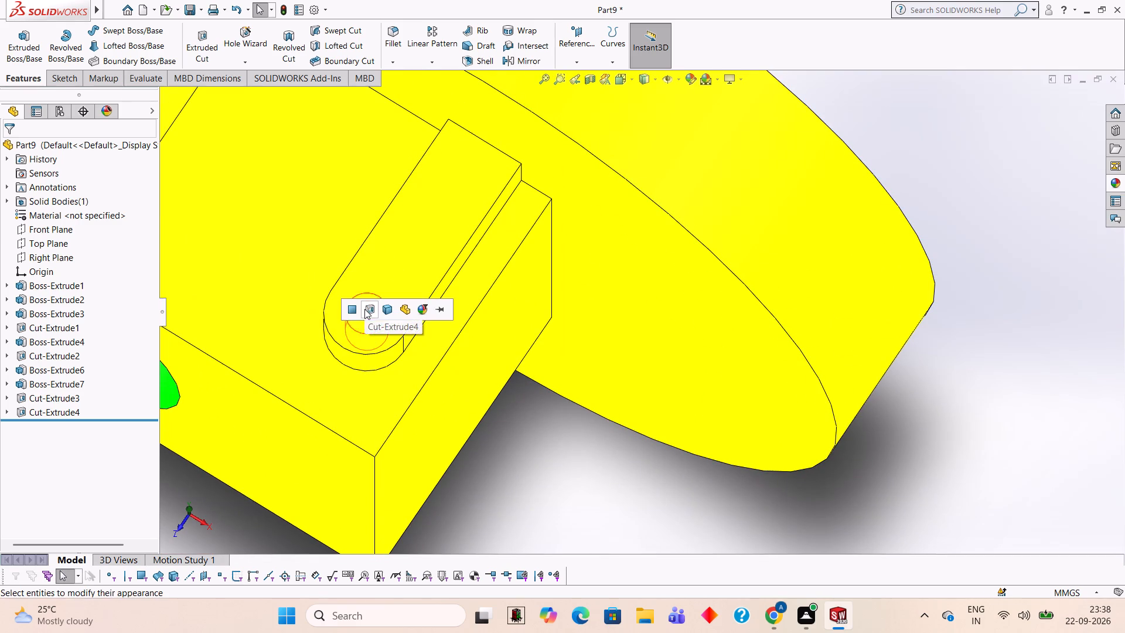
Apply the Blue LED appearance to the round-ended boss feature.
{"action": "middle_click_drag", "start_coordinate": [529, 408], "coordinate": [597, 196]}
{"action": "middle_click_drag", "start_coordinate": [677, 335], "coordinate": [679, 140]}
{"action": "scroll", "coordinate": [666, 161], "scroll_direction": "up", "scroll_amount": 4}
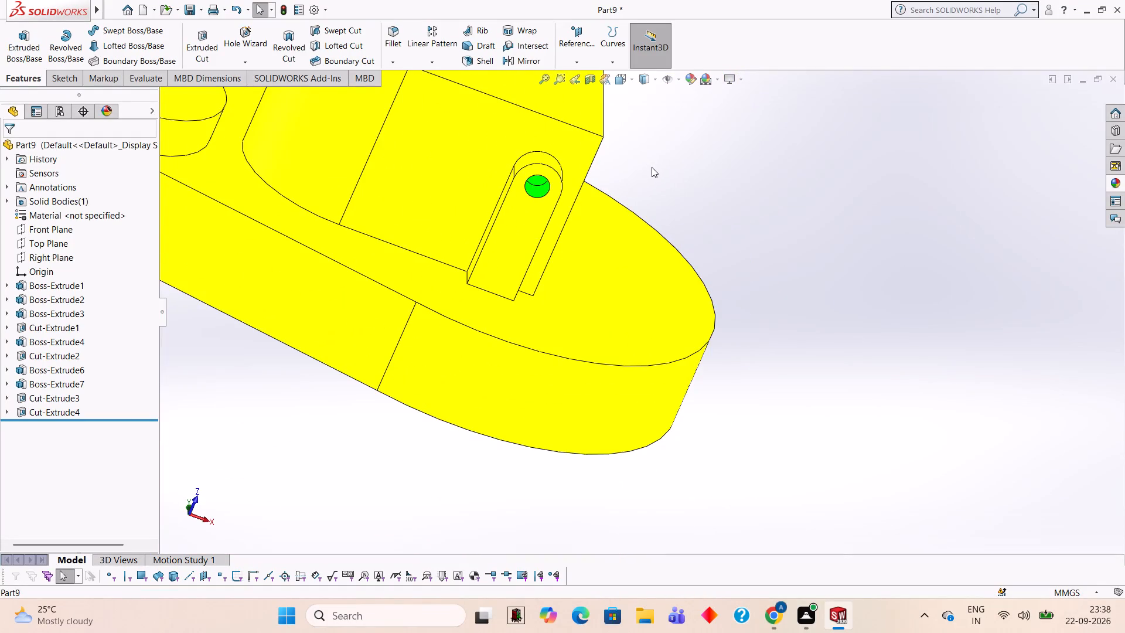
{"action": "middle_click_drag", "start_coordinate": [653, 167], "coordinate": [611, 173]}
{"action": "scroll", "coordinate": [604, 186], "scroll_direction": "up", "scroll_amount": 3}
{"action": "middle_click_drag", "start_coordinate": [463, 188], "coordinate": [486, 182]}
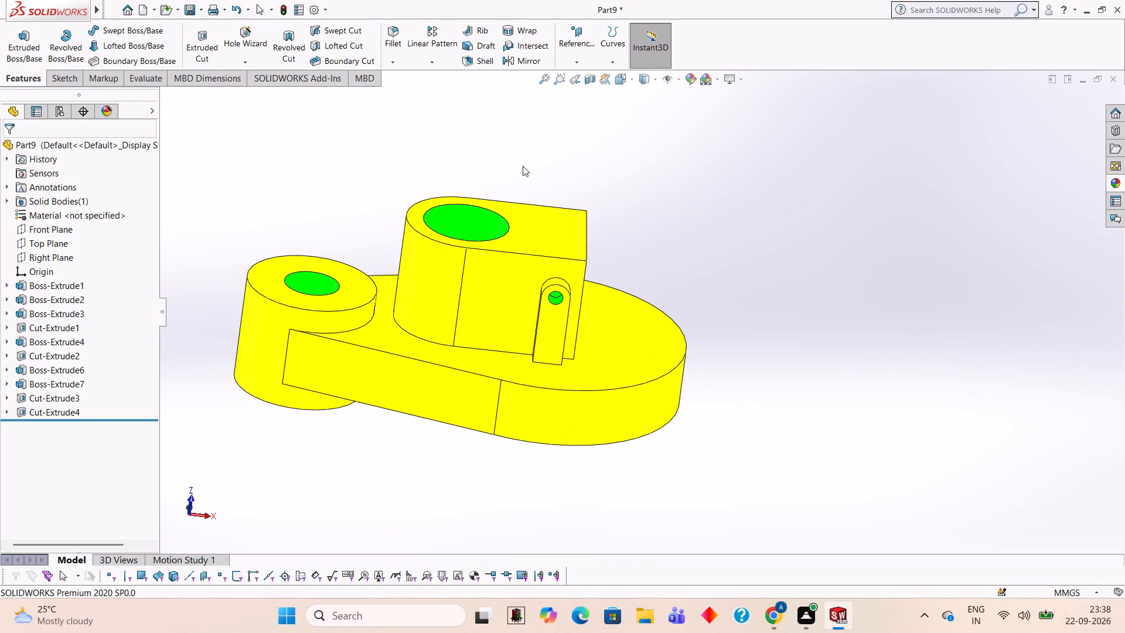
{"action": "left_click", "coordinate": [1120, 178]}
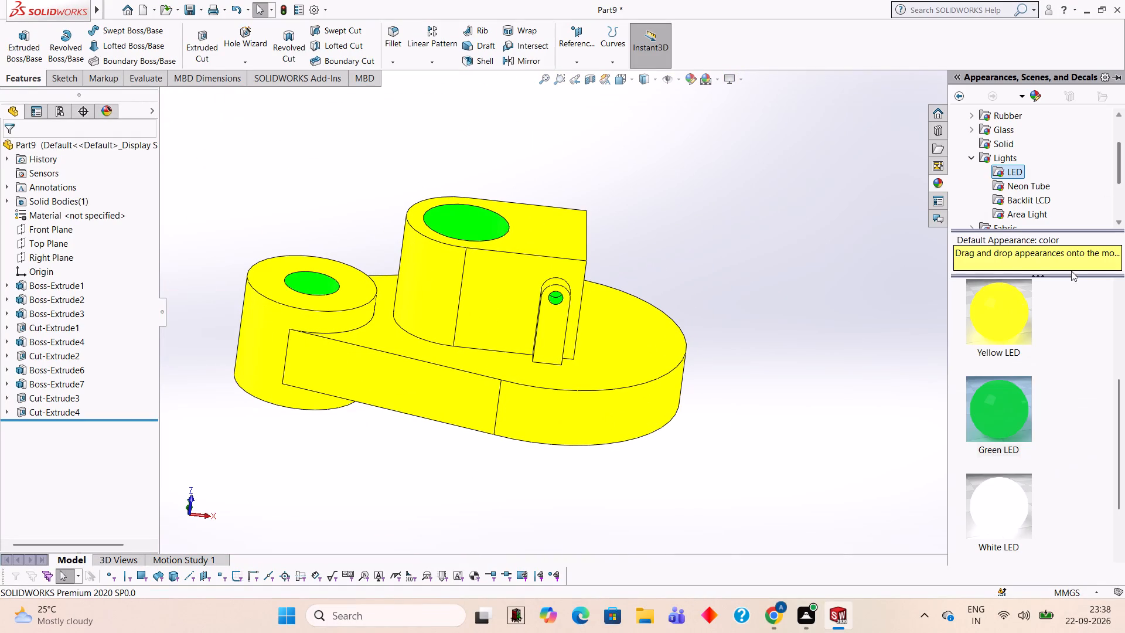
{"action": "scroll", "coordinate": [990, 318], "scroll_direction": "up", "scroll_amount": 1}
{"action": "left_click_drag", "start_coordinate": [1005, 341], "coordinate": [819, 347]}
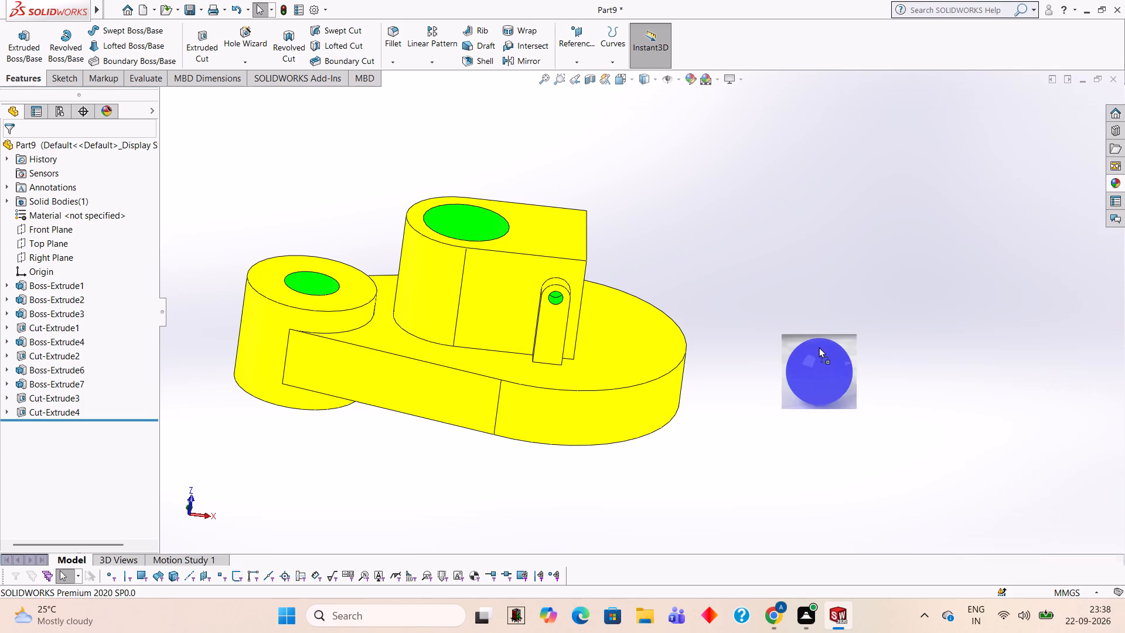
{"action": "left_click_drag", "start_coordinate": [819, 347], "coordinate": [559, 195]}
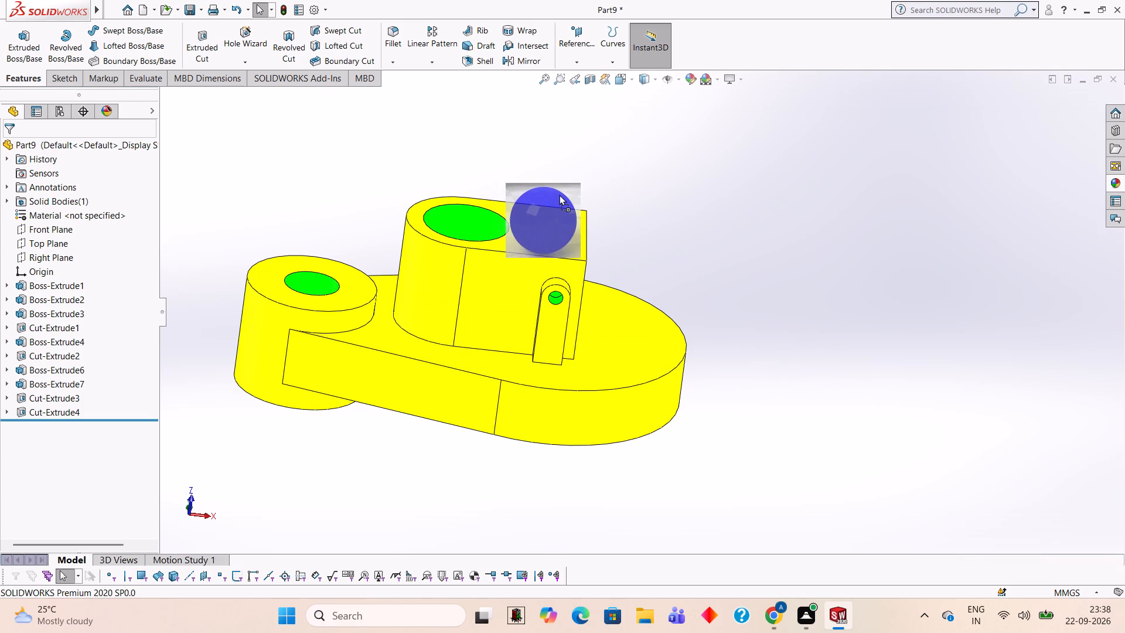
{"action": "left_click_drag", "start_coordinate": [559, 195], "coordinate": [562, 196]}
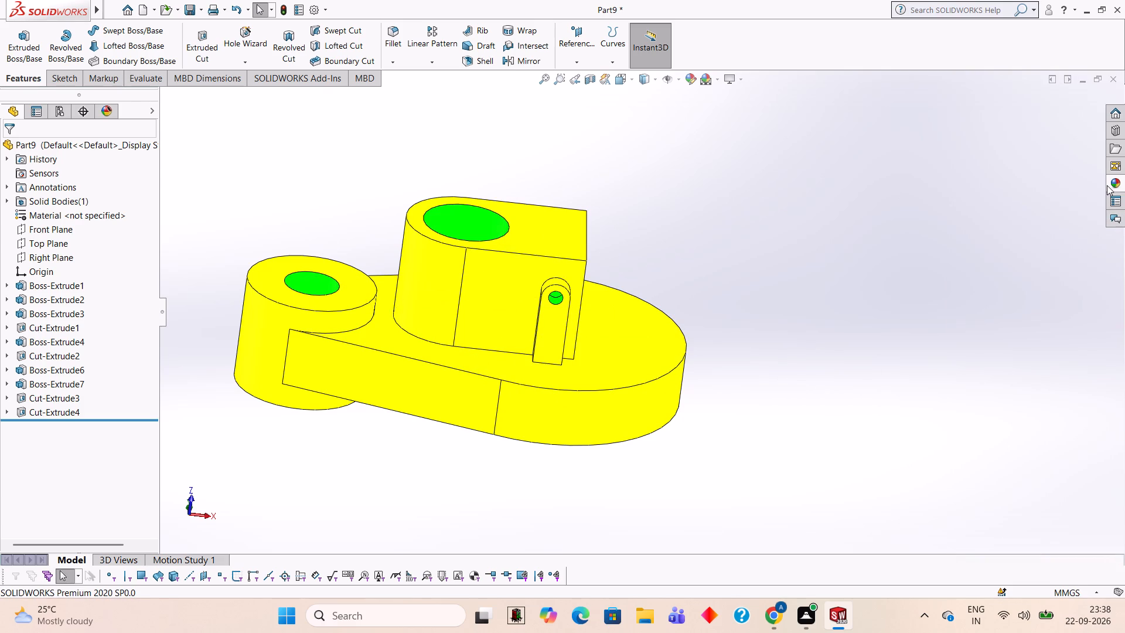
{"action": "left_click", "coordinate": [1110, 182]}
{"action": "left_click_drag", "start_coordinate": [1019, 339], "coordinate": [523, 233]}
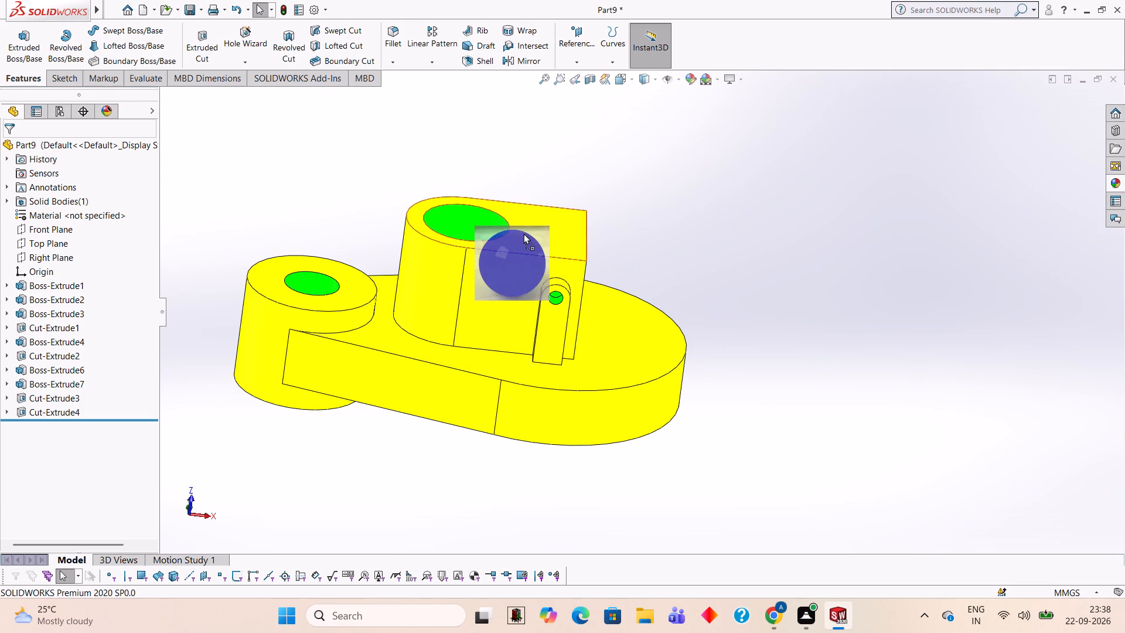
{"action": "left_click_drag", "start_coordinate": [523, 233], "coordinate": [501, 258]}
{"action": "left_click", "coordinate": [501, 258]}
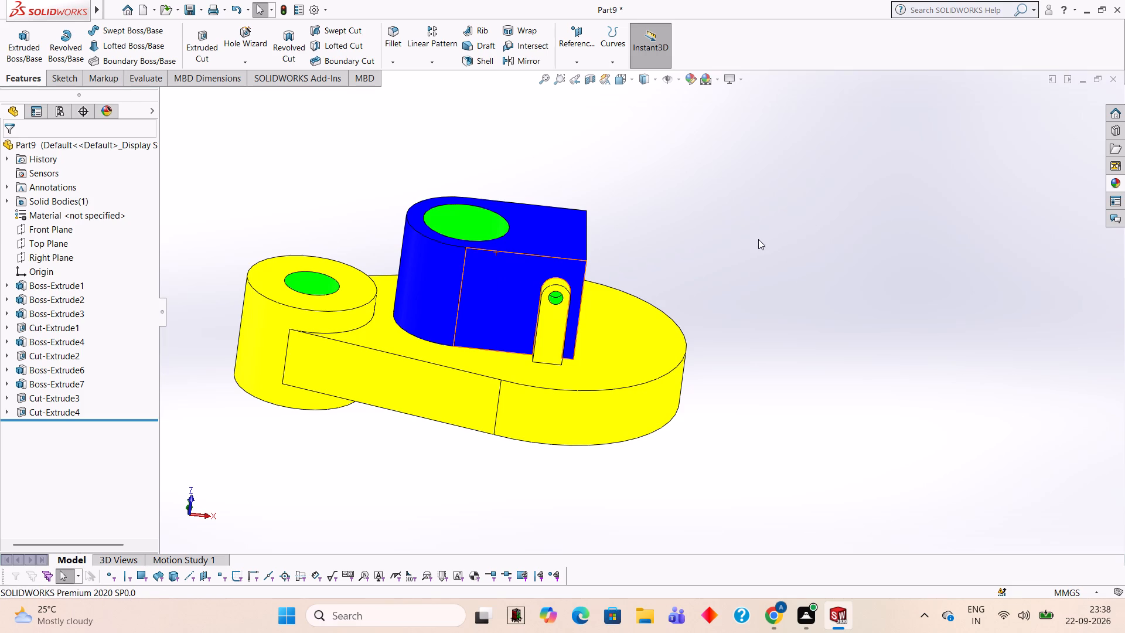
Apply the Red LED appearance to only the outer cylindrical face of the small-end boss.
{"action": "middle_click_drag", "start_coordinate": [752, 226], "coordinate": [835, 326]}
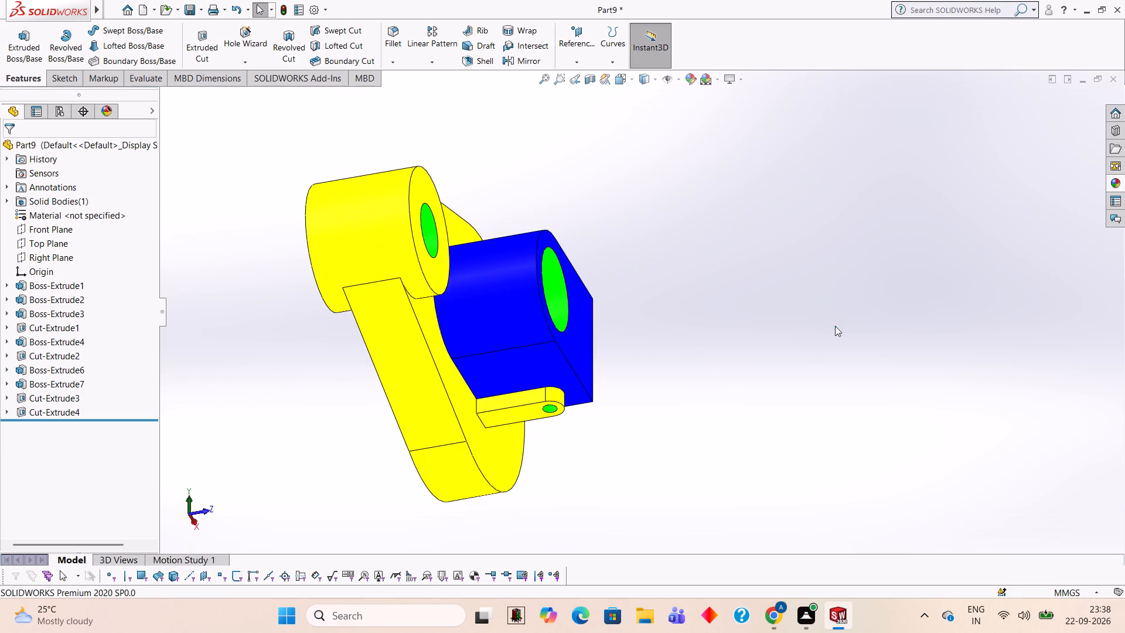
{"action": "left_click", "coordinate": [1119, 186]}
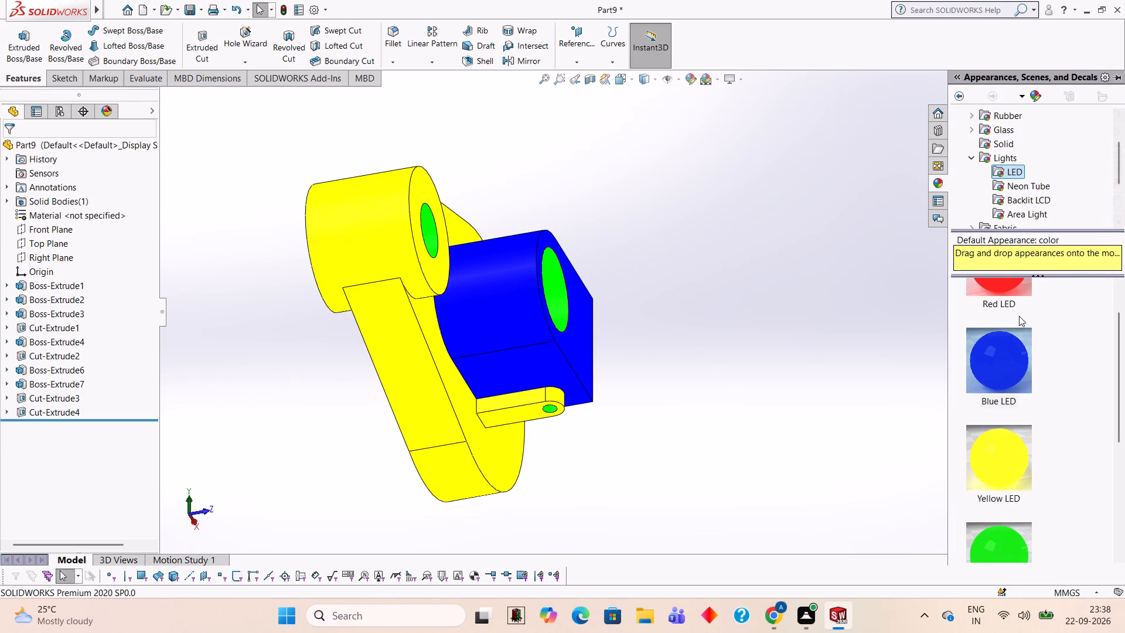
{"action": "scroll", "coordinate": [1019, 316], "scroll_direction": "up", "scroll_amount": 1}
{"action": "left_click_drag", "start_coordinate": [1017, 319], "coordinate": [401, 230]}
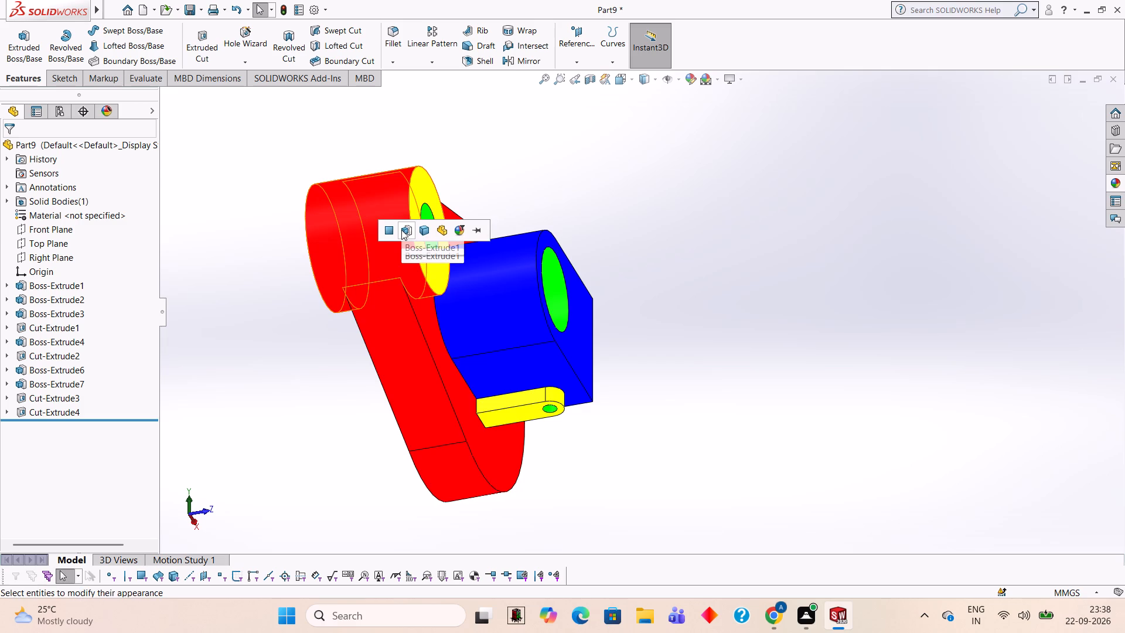
{"action": "left_click", "coordinate": [388, 231]}
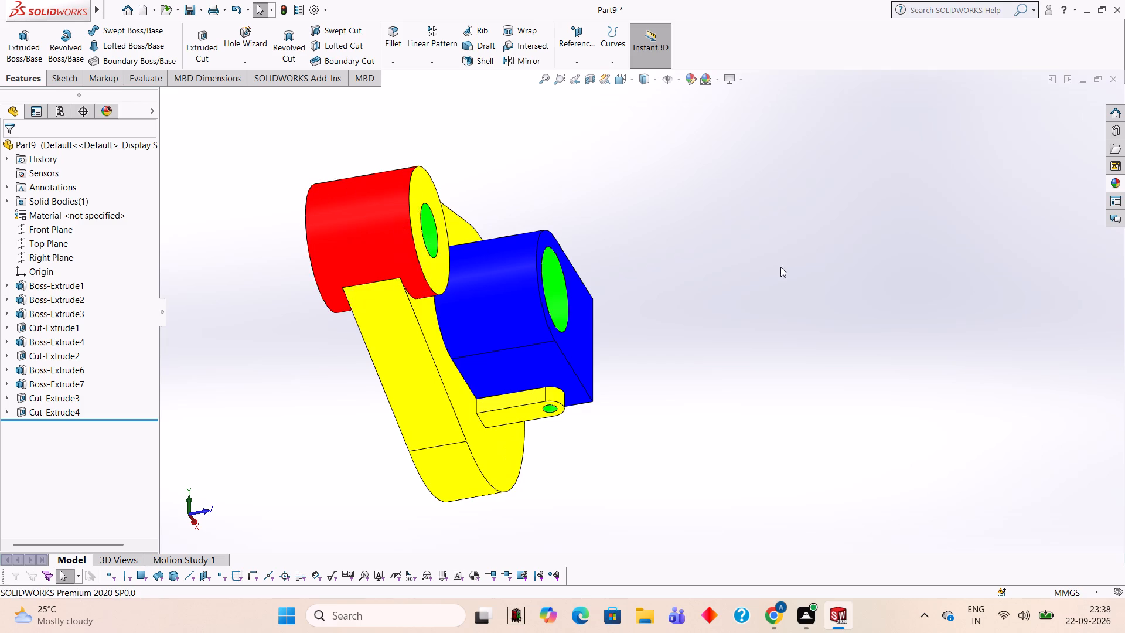
Examine the coloured part from several angles, including the underside of the plate.
{"action": "middle_click_drag", "start_coordinate": [903, 270], "coordinate": [796, 259]}
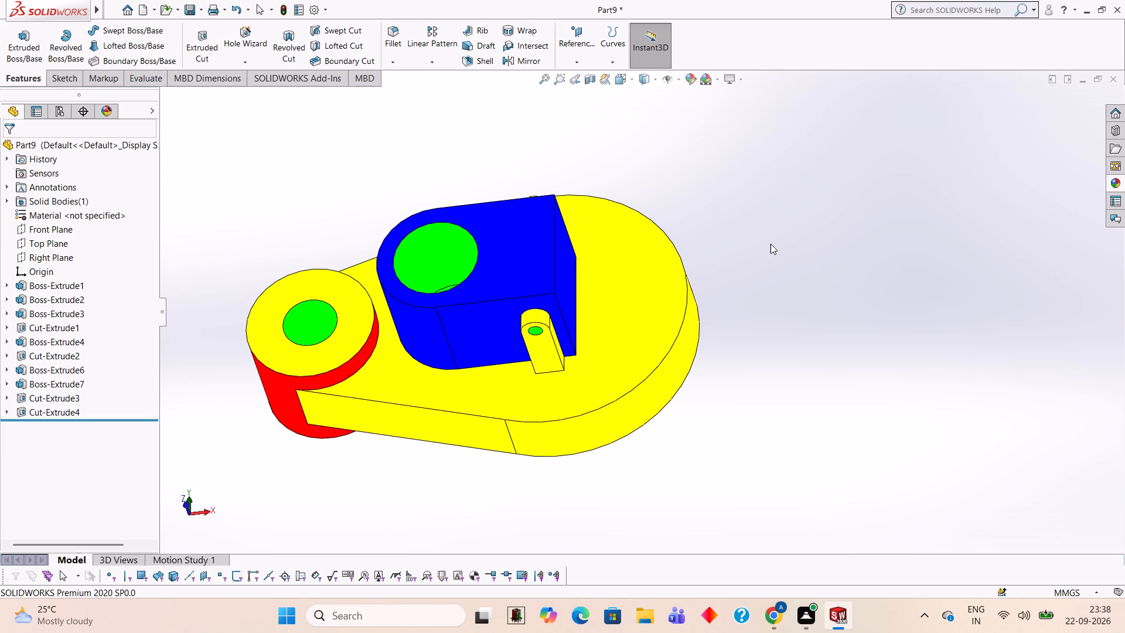
{"action": "scroll", "coordinate": [793, 234], "scroll_direction": "up", "scroll_amount": 2}
{"action": "middle_click_drag", "start_coordinate": [792, 239], "coordinate": [805, 264]}
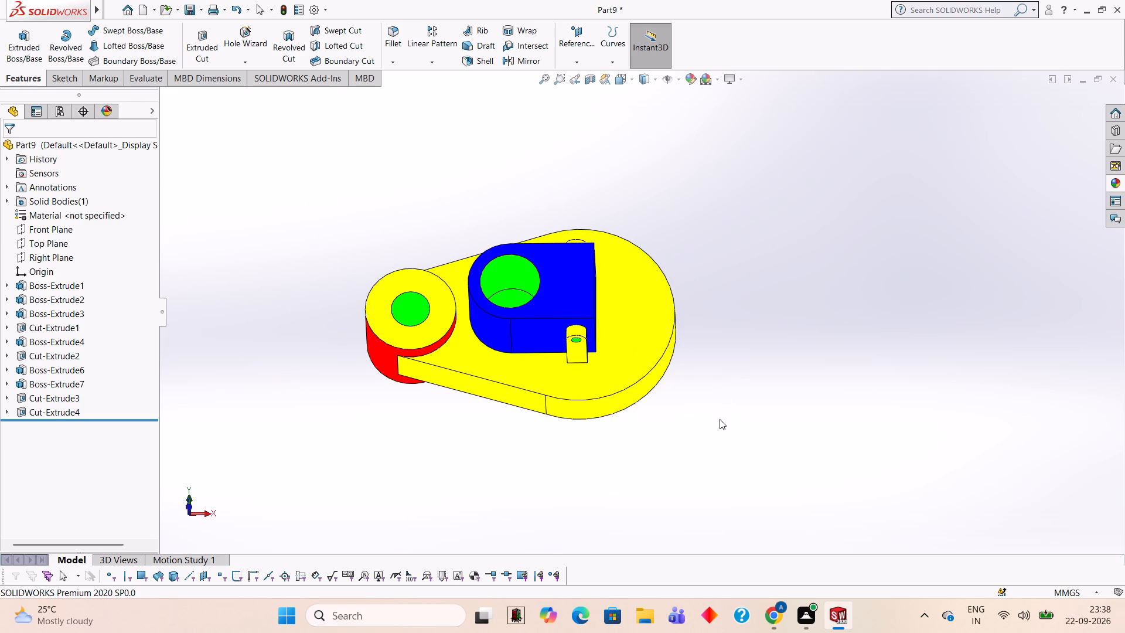
{"action": "middle_click_drag", "start_coordinate": [714, 417], "coordinate": [719, 334]}
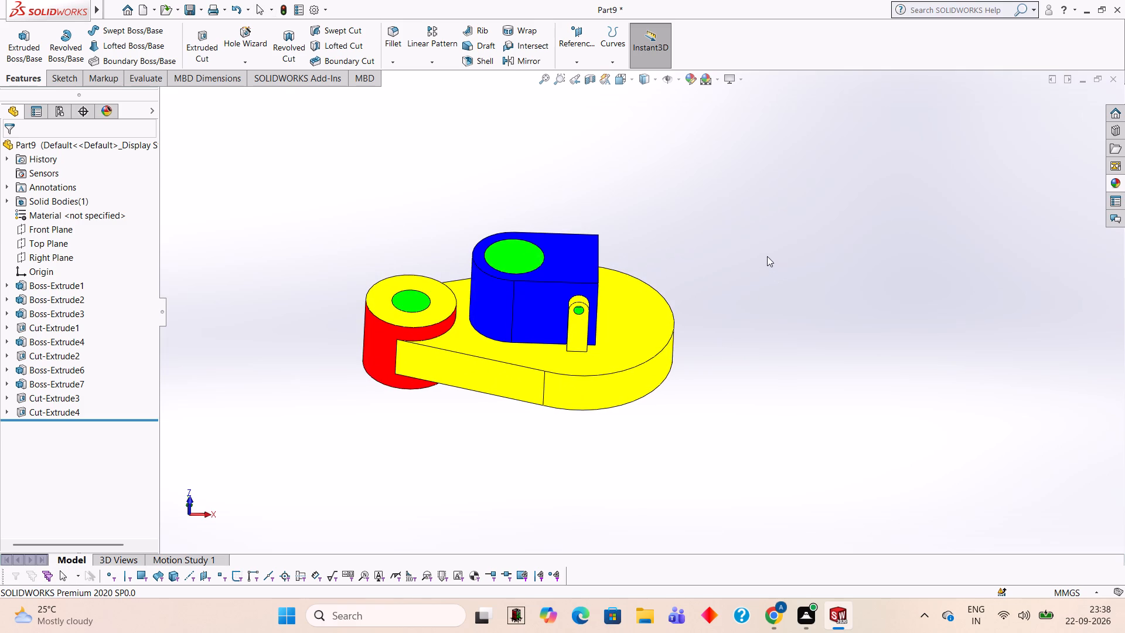
{"action": "scroll", "coordinate": [645, 333], "scroll_direction": "down", "scroll_amount": 2}
{"action": "scroll", "coordinate": [755, 384], "scroll_direction": "up", "scroll_amount": 2}
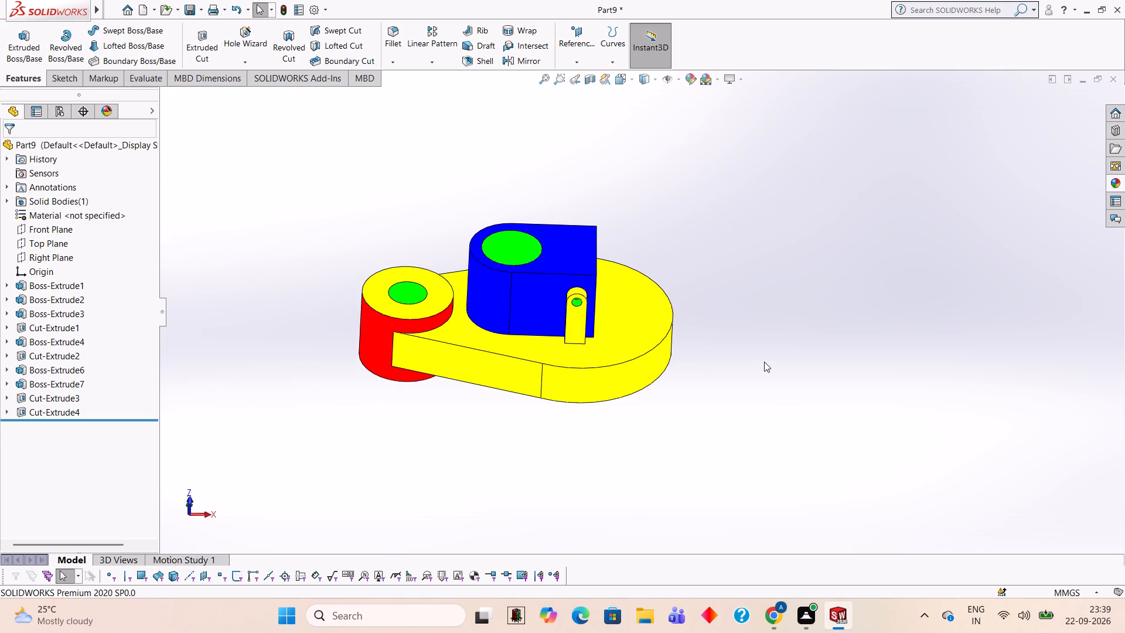
{"action": "scroll", "coordinate": [763, 362], "scroll_direction": "up", "scroll_amount": 1}
{"action": "middle_click_drag", "start_coordinate": [763, 362], "coordinate": [759, 284]}
{"action": "middle_click_drag", "start_coordinate": [759, 284], "coordinate": [739, 359]}
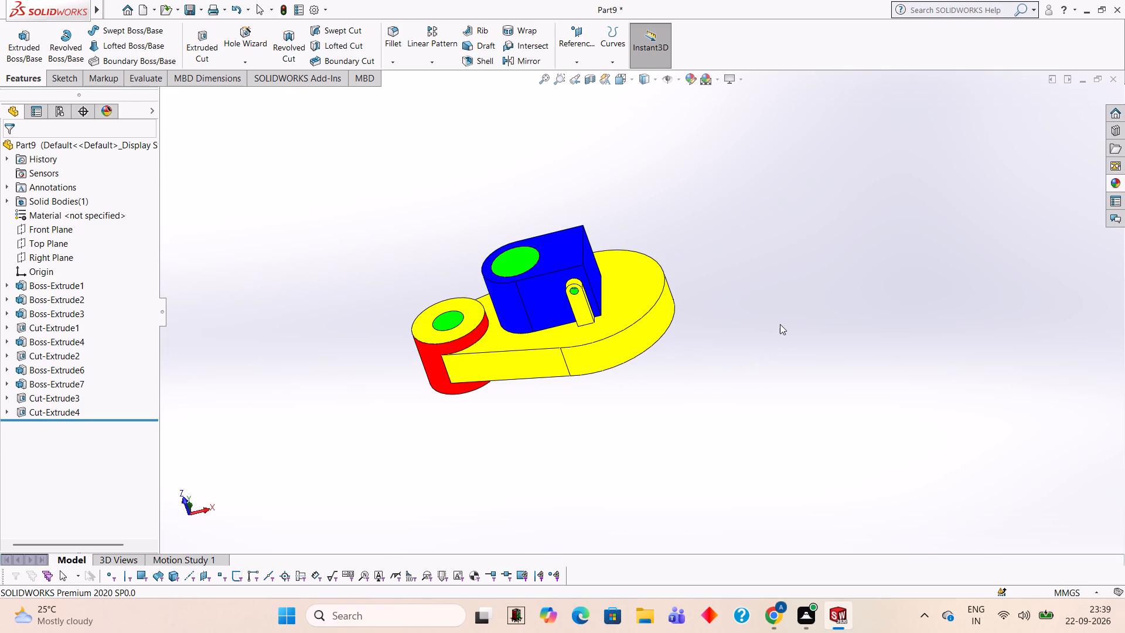
{"action": "middle_click_drag", "start_coordinate": [777, 325], "coordinate": [806, 339]}
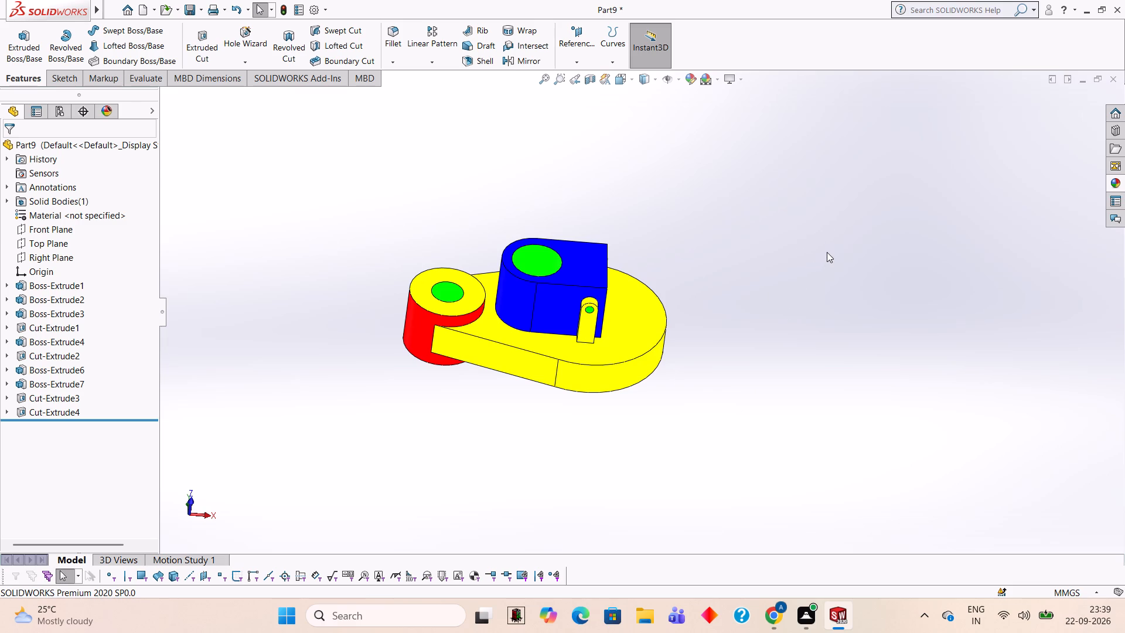
{"action": "middle_click_drag", "start_coordinate": [829, 237], "coordinate": [672, 442]}
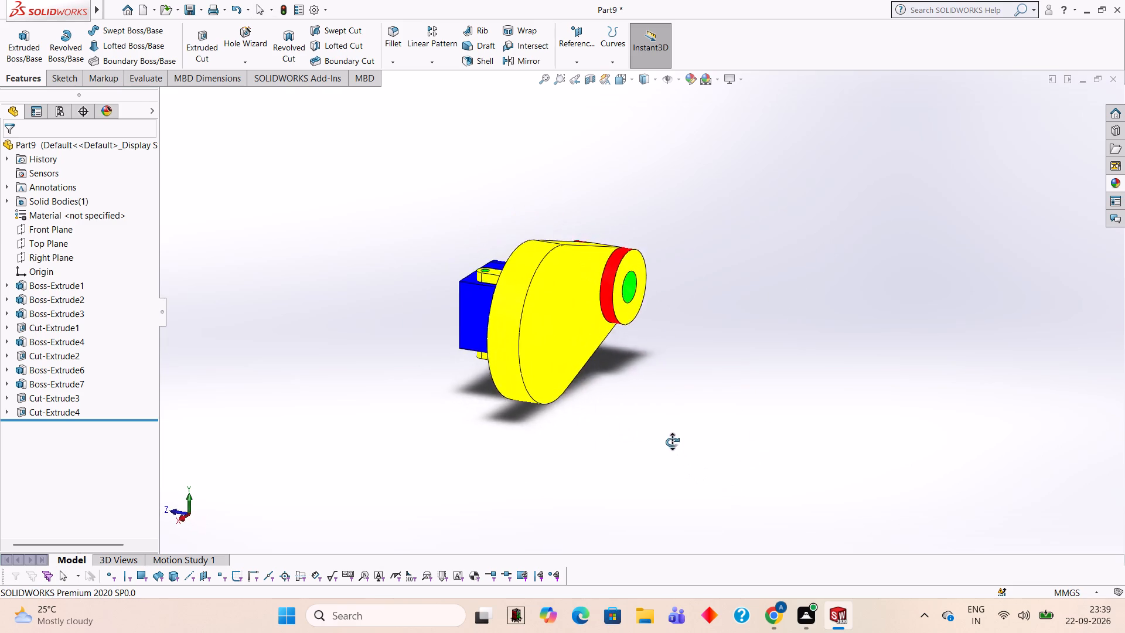
{"action": "middle_click_drag", "start_coordinate": [672, 442], "coordinate": [818, 255]}
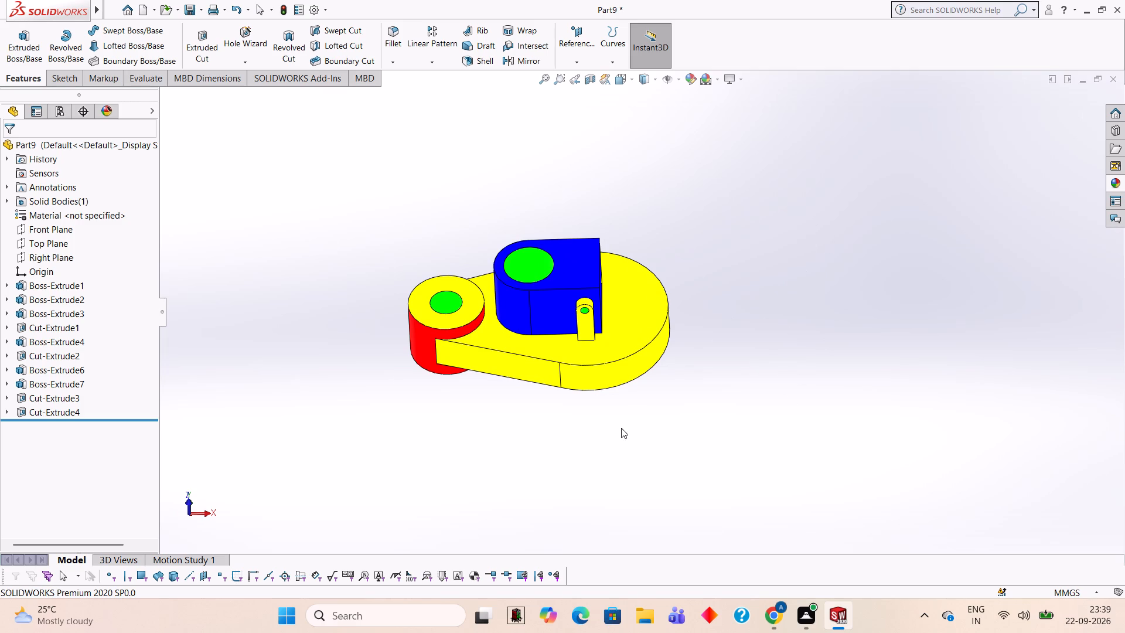
{"action": "middle_click_drag", "start_coordinate": [619, 424], "coordinate": [625, 369]}
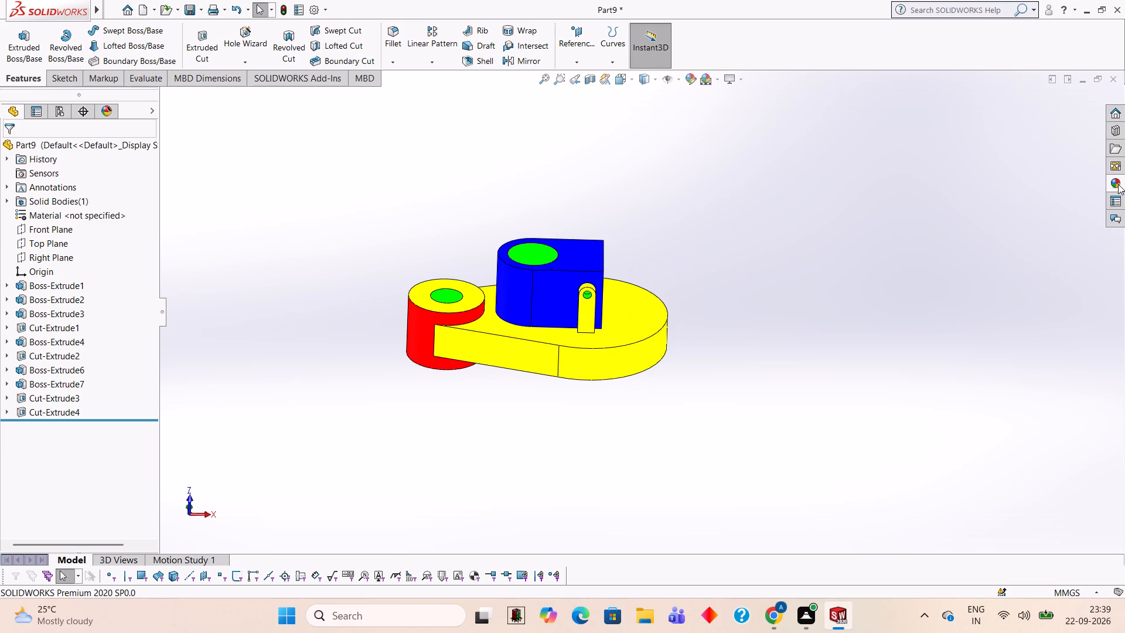
Apply the Blue LED appearance to only the curved side face at the plate's large rounded end.
{"action": "left_click", "coordinate": [1118, 181]}
{"action": "scroll", "coordinate": [971, 430], "scroll_direction": "down", "scroll_amount": 3}
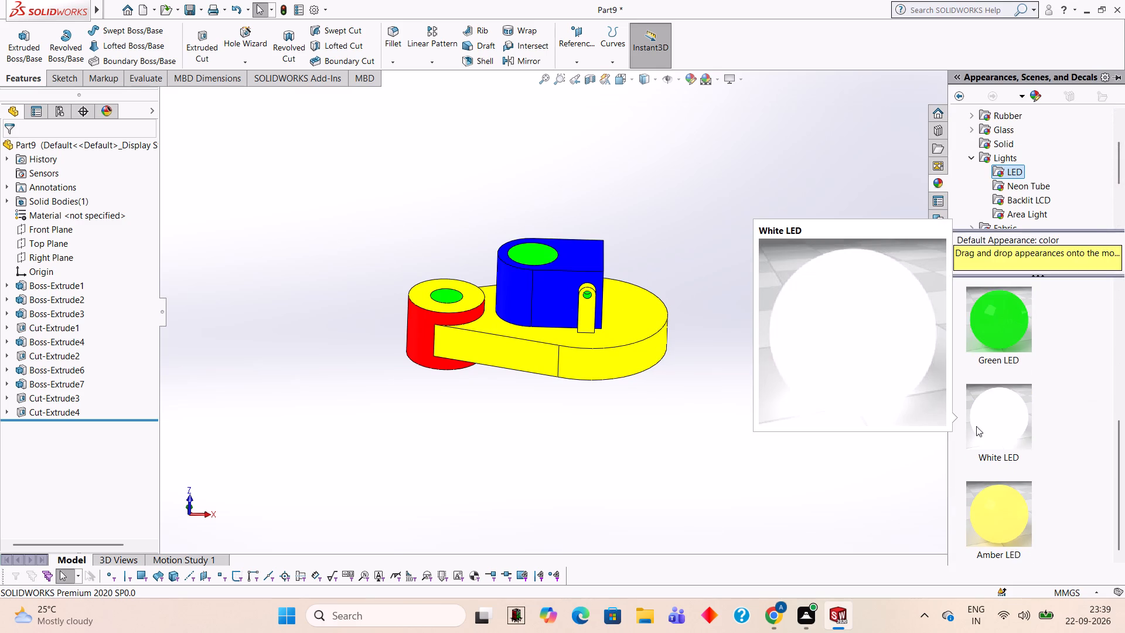
{"action": "scroll", "coordinate": [976, 424], "scroll_direction": "up", "scroll_amount": 3}
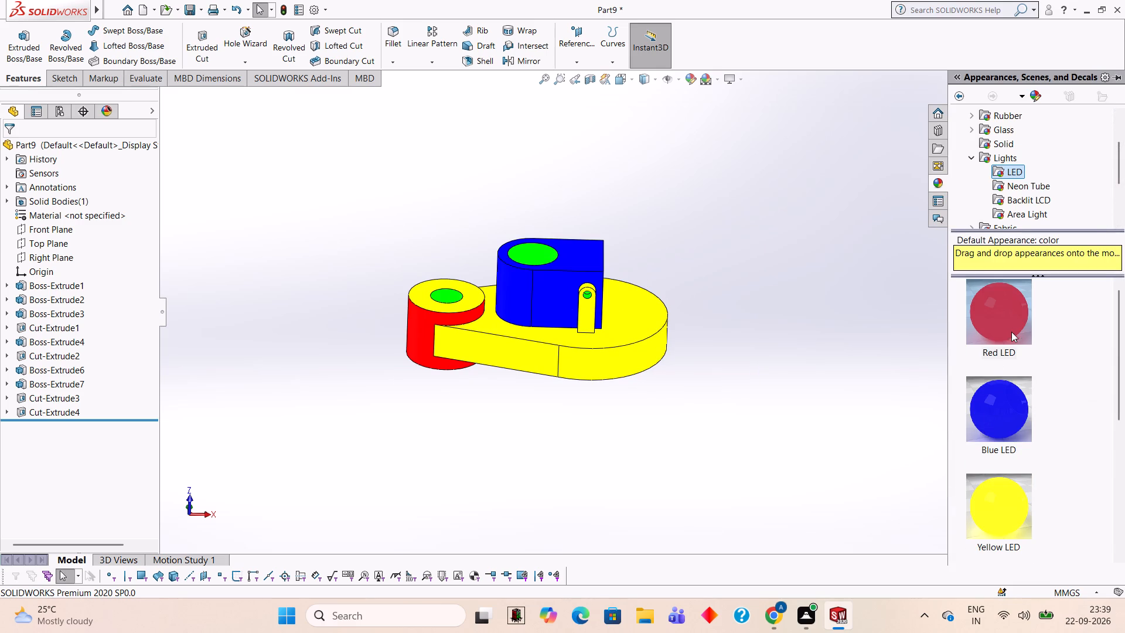
{"action": "left_click_drag", "start_coordinate": [1000, 409], "coordinate": [816, 430]}
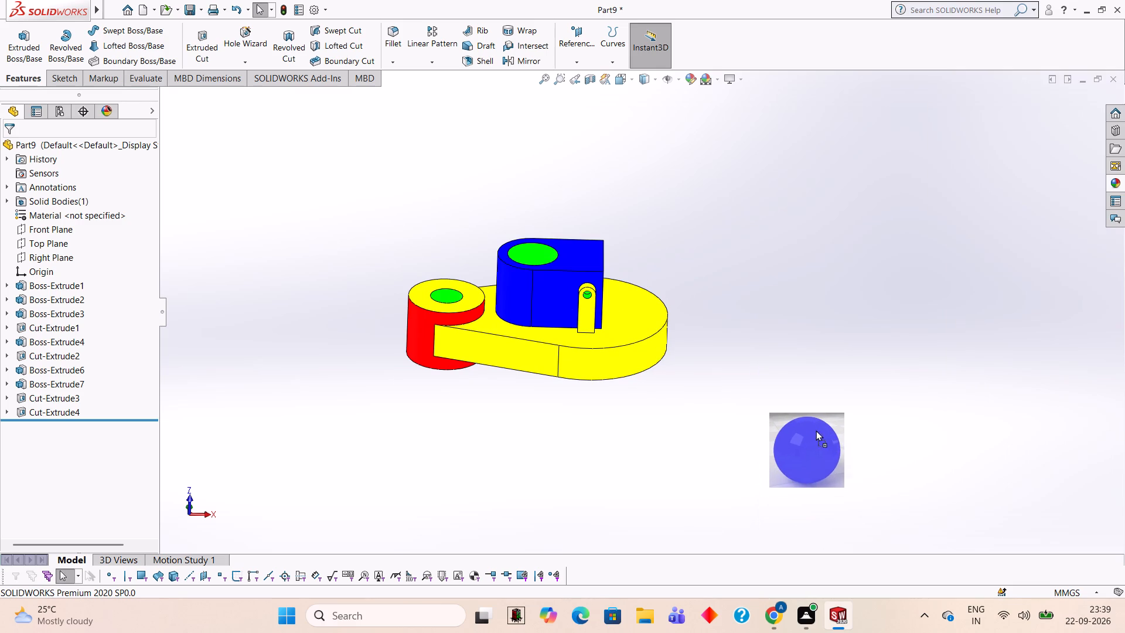
{"action": "left_click_drag", "start_coordinate": [816, 430], "coordinate": [656, 350]}
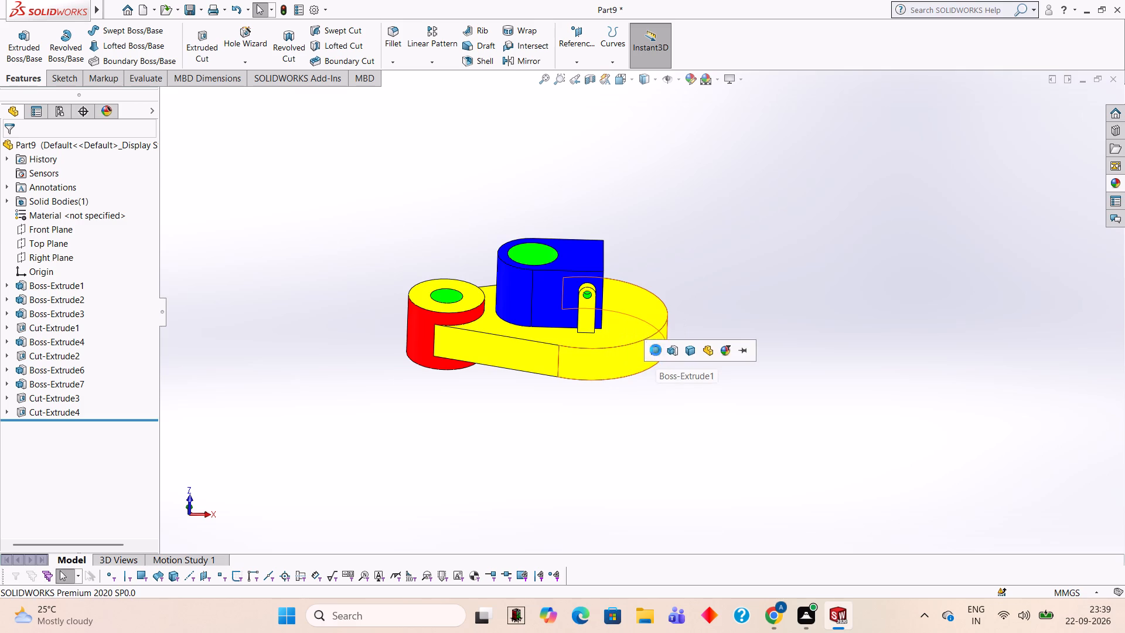
{"action": "left_click", "coordinate": [656, 350]}
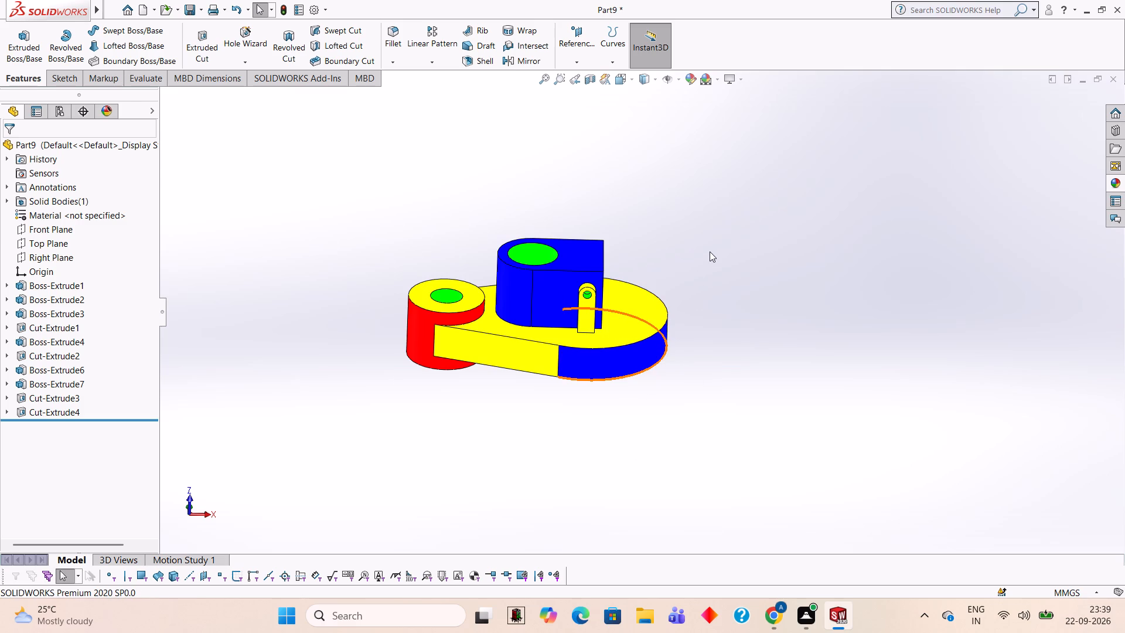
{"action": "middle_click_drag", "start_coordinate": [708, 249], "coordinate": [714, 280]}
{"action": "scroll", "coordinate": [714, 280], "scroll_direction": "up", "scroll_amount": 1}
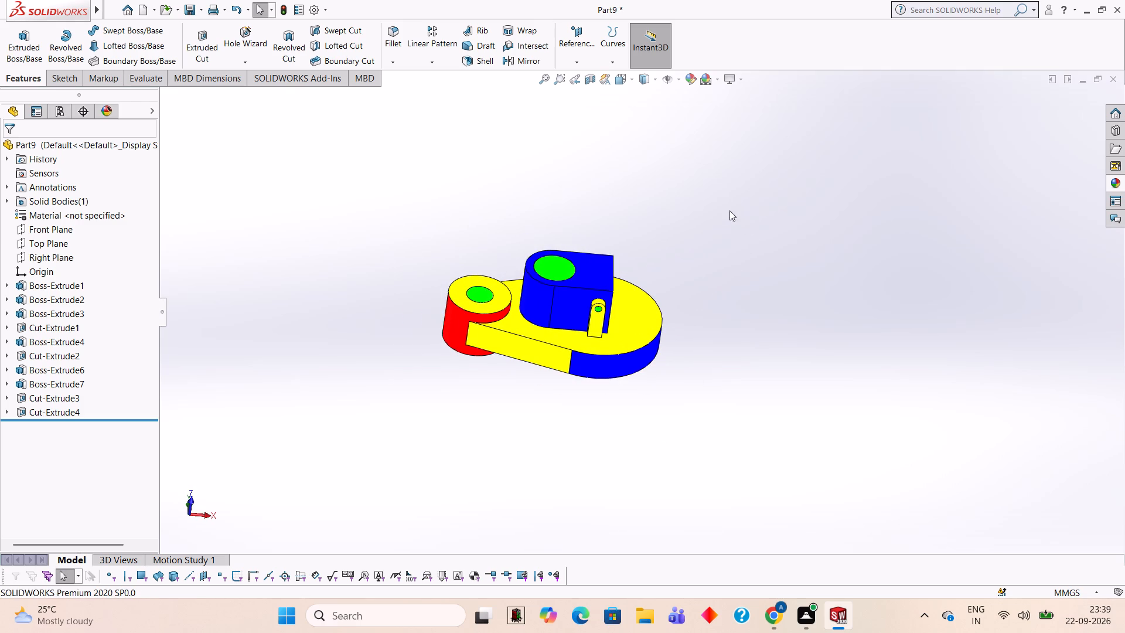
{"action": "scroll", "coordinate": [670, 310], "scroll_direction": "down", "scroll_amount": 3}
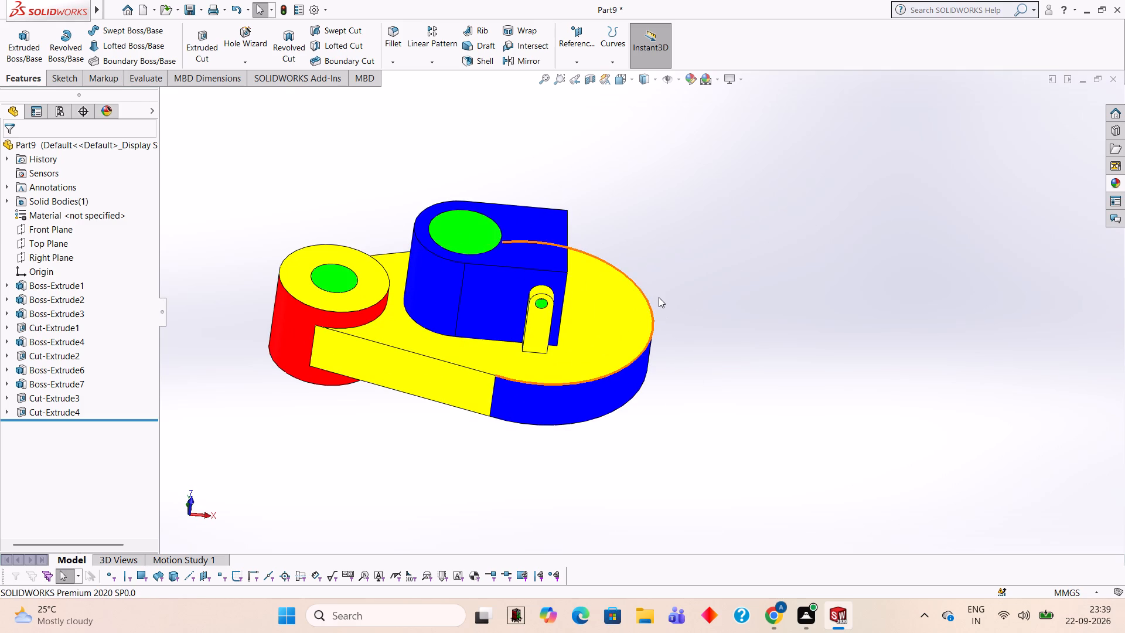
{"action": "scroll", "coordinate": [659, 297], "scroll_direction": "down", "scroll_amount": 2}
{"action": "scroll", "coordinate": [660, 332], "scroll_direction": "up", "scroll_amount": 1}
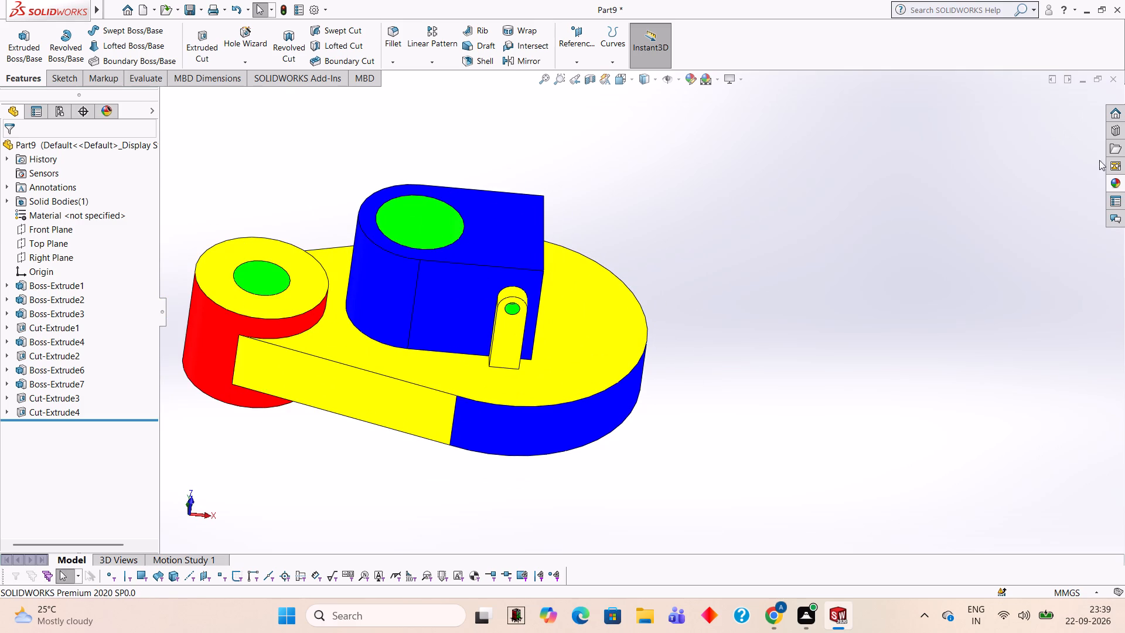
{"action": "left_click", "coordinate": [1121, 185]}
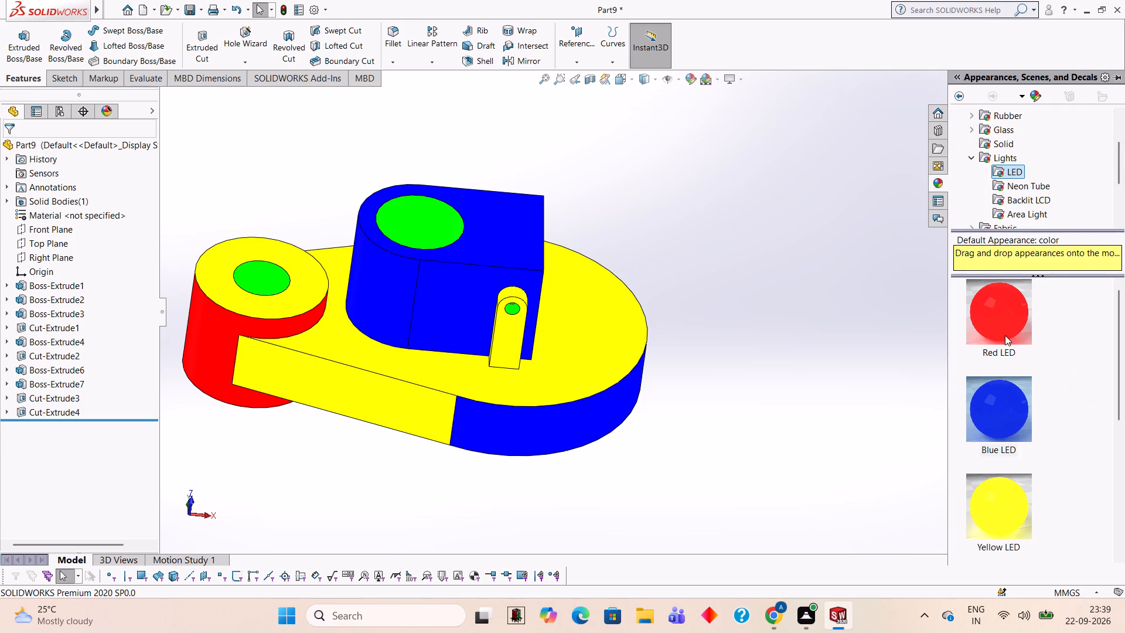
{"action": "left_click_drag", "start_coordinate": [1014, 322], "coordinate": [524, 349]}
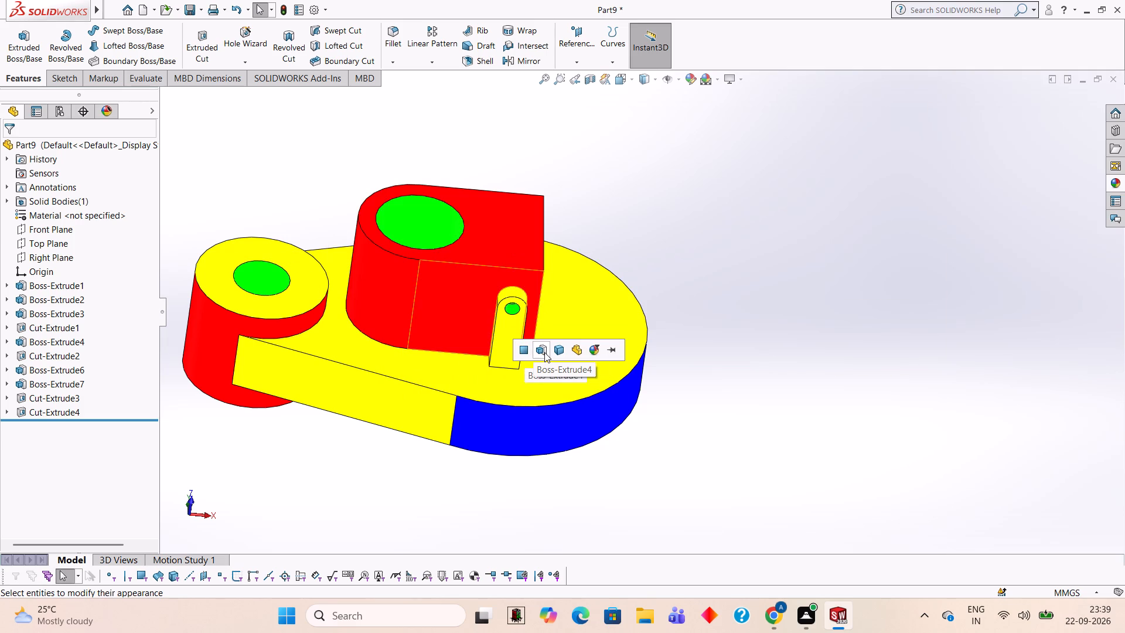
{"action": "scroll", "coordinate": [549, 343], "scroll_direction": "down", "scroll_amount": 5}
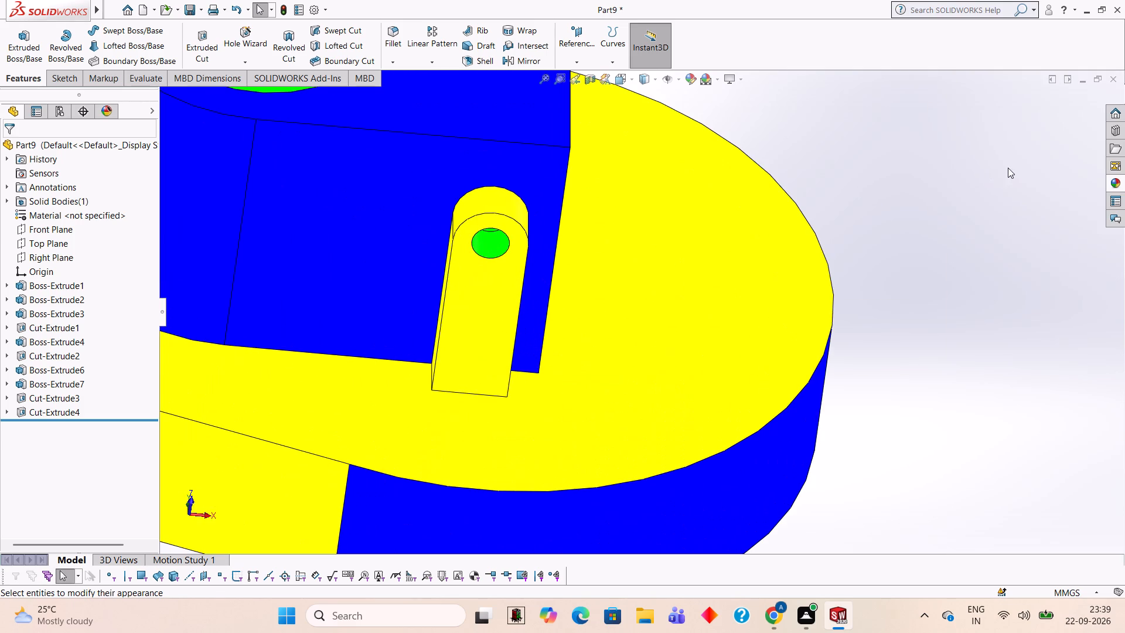
Apply the Red LED appearance to only the outer flat face of the holed side rib.
{"action": "left_click", "coordinate": [1120, 183]}
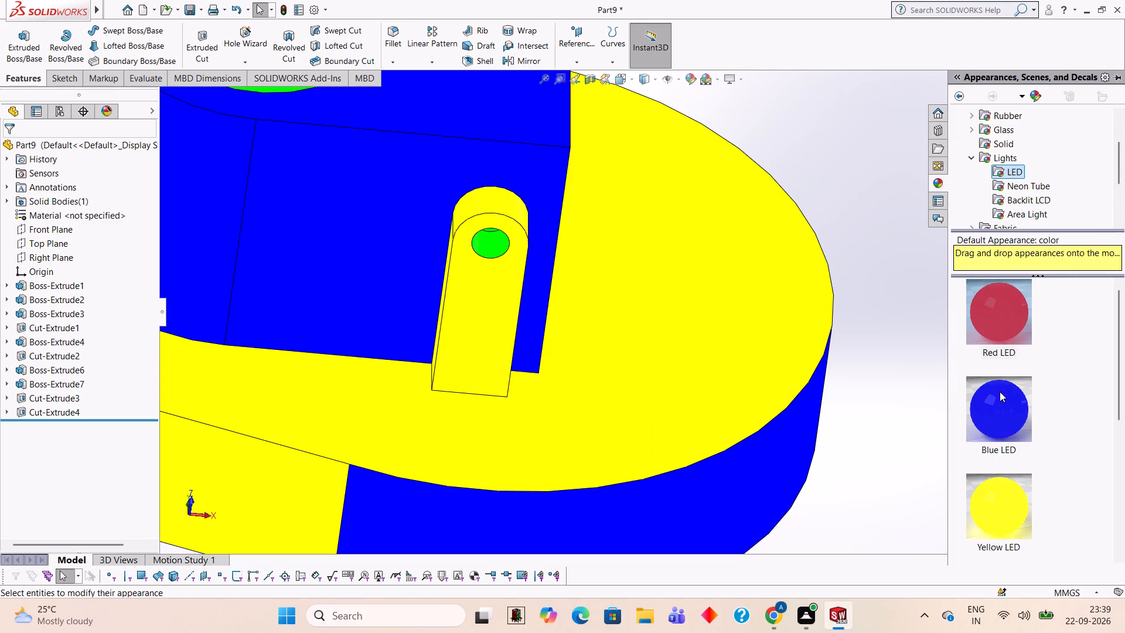
{"action": "left_click_drag", "start_coordinate": [1000, 335], "coordinate": [482, 338]}
{"action": "left_click", "coordinate": [482, 338]}
Apply the Red LED appearance to only the outer flat face of the matching rib on the block's opposite side.
{"action": "scroll", "coordinate": [680, 301], "scroll_direction": "up", "scroll_amount": 4}
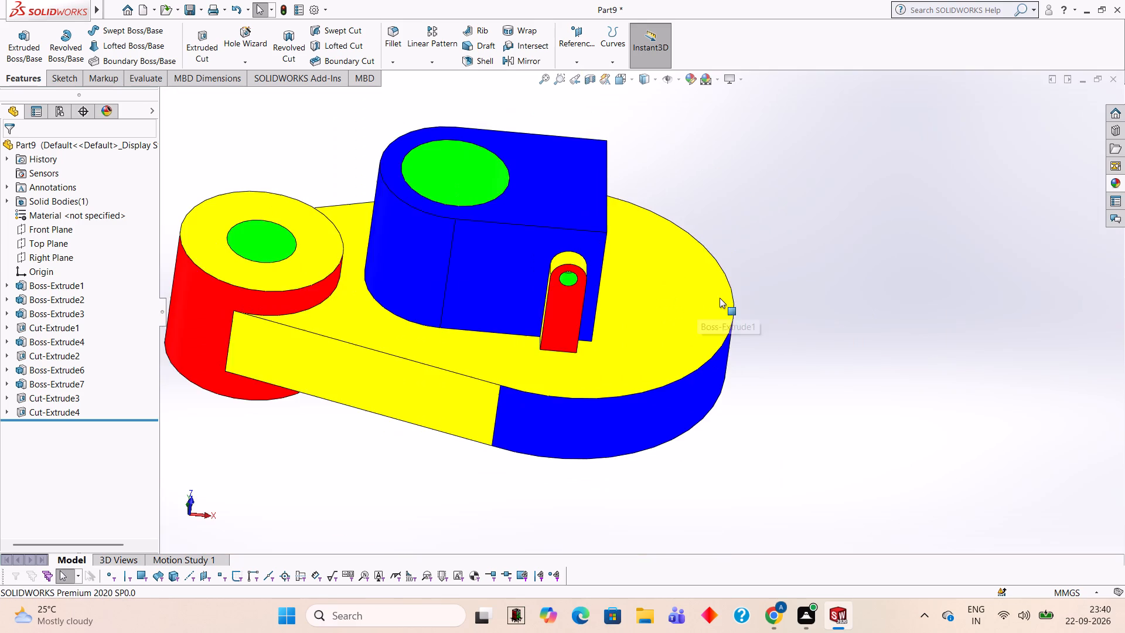
{"action": "scroll", "coordinate": [711, 297], "scroll_direction": "up", "scroll_amount": 1}
{"action": "middle_click_drag", "start_coordinate": [730, 220], "coordinate": [670, 557]}
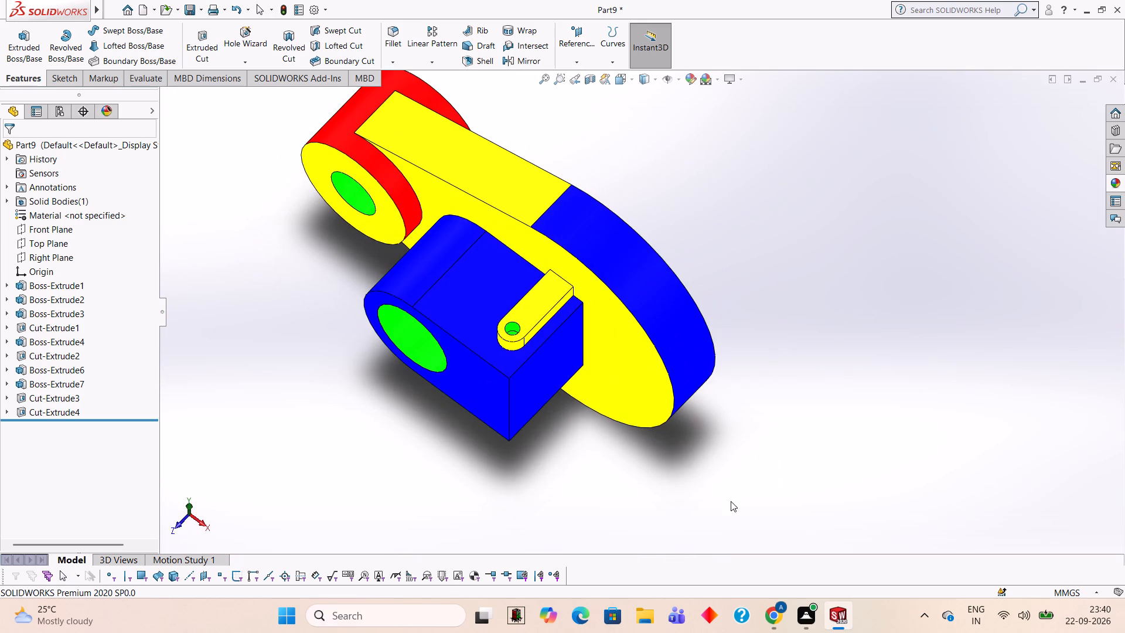
{"action": "left_click", "coordinate": [1123, 180]}
{"action": "left_click_drag", "start_coordinate": [1005, 312], "coordinate": [543, 300]}
{"action": "left_click", "coordinate": [543, 300]}
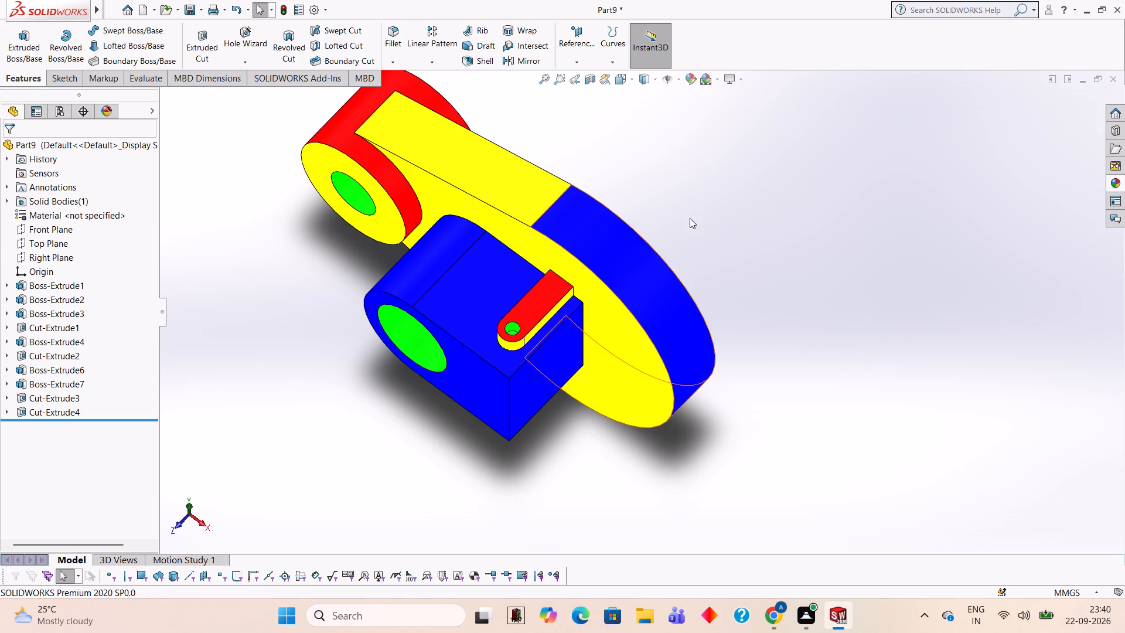
Examine the fully coloured link plate from several angles, checking the bosses and both side ribs.
{"action": "middle_click_drag", "start_coordinate": [765, 427], "coordinate": [779, 288]}
{"action": "scroll", "coordinate": [751, 366], "scroll_direction": "up", "scroll_amount": 4}
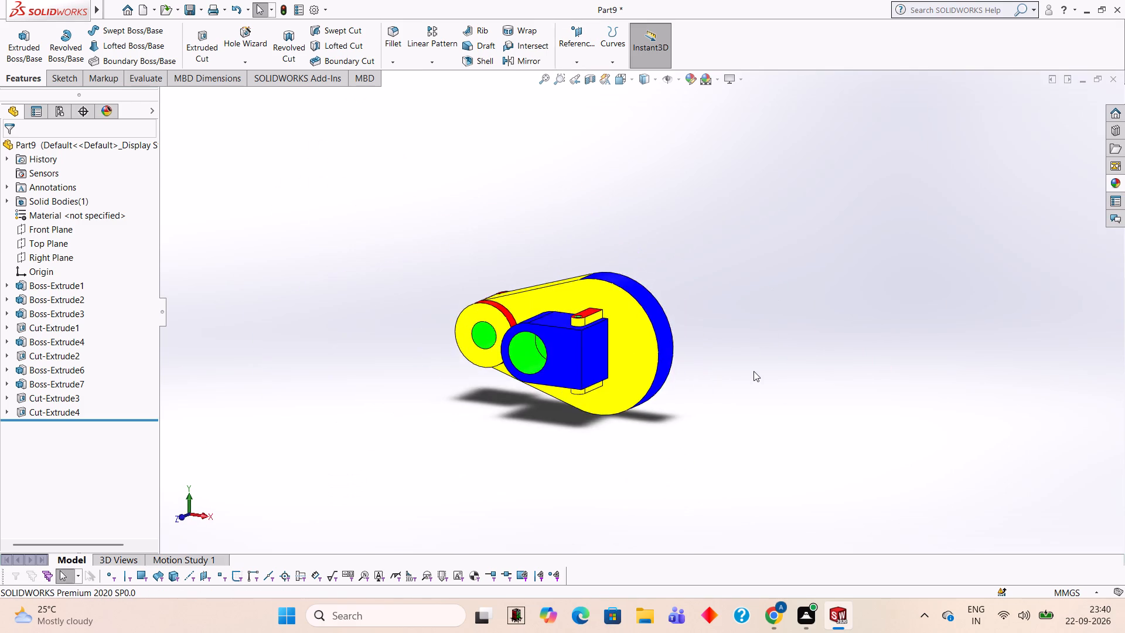
{"action": "middle_click_drag", "start_coordinate": [765, 452], "coordinate": [820, 254]}
{"action": "scroll", "coordinate": [758, 349], "scroll_direction": "up", "scroll_amount": 2}
{"action": "middle_click_drag", "start_coordinate": [749, 333], "coordinate": [727, 399]}
{"action": "middle_click_drag", "start_coordinate": [722, 390], "coordinate": [750, 318]}
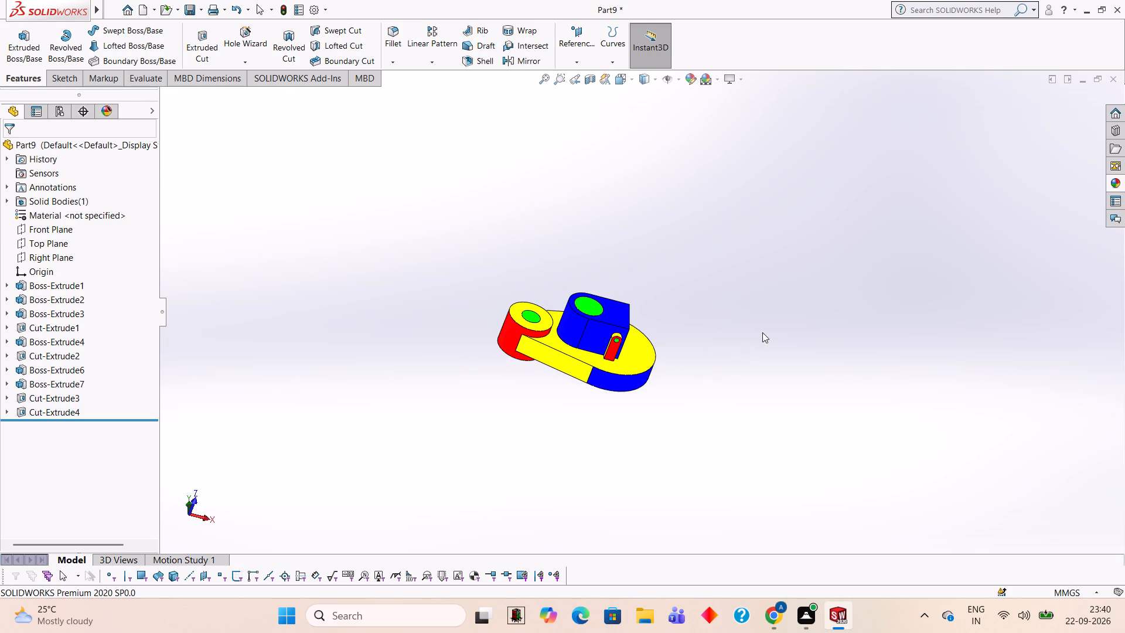
{"action": "scroll", "coordinate": [735, 327], "scroll_direction": "up", "scroll_amount": 1}
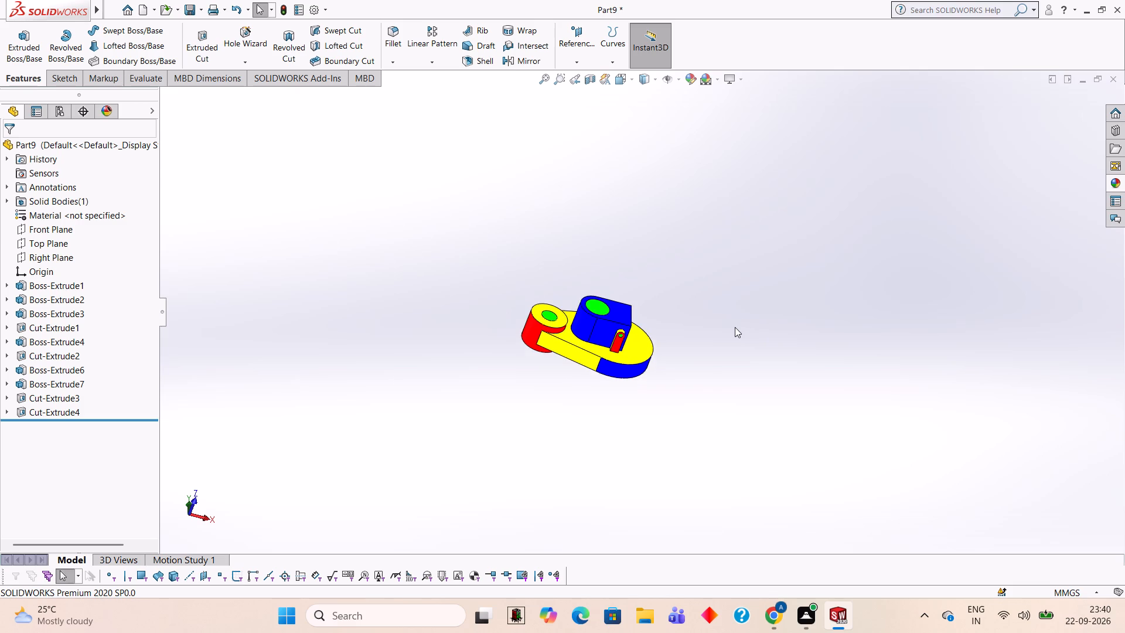
{"action": "middle_click_drag", "start_coordinate": [735, 327], "coordinate": [708, 336]}
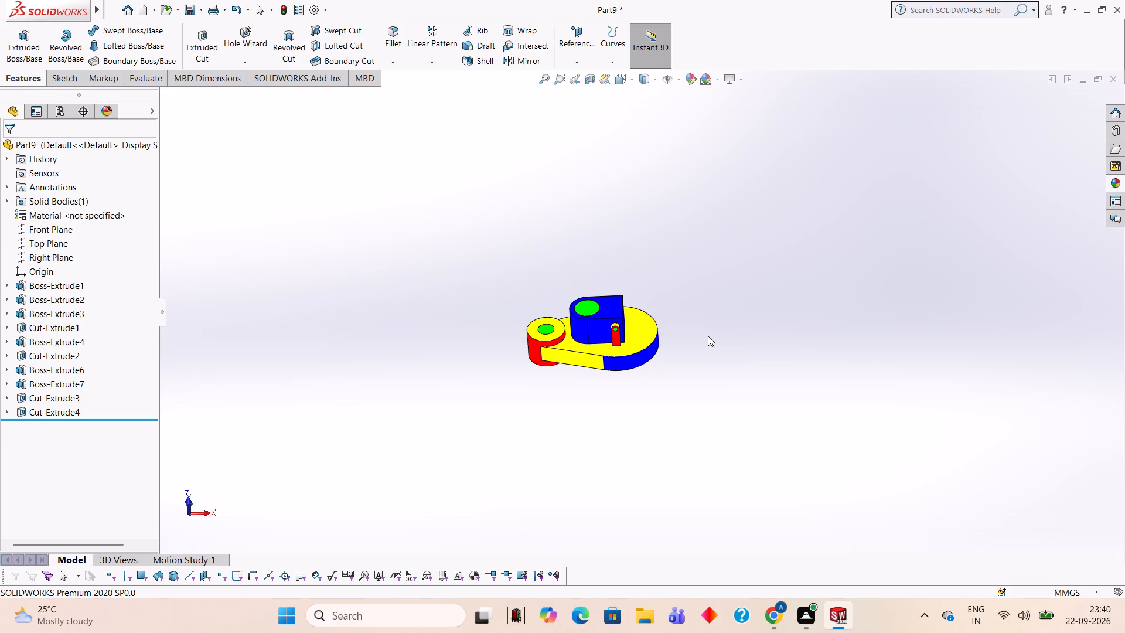
{"action": "middle_click_drag", "start_coordinate": [708, 336], "coordinate": [725, 313]}
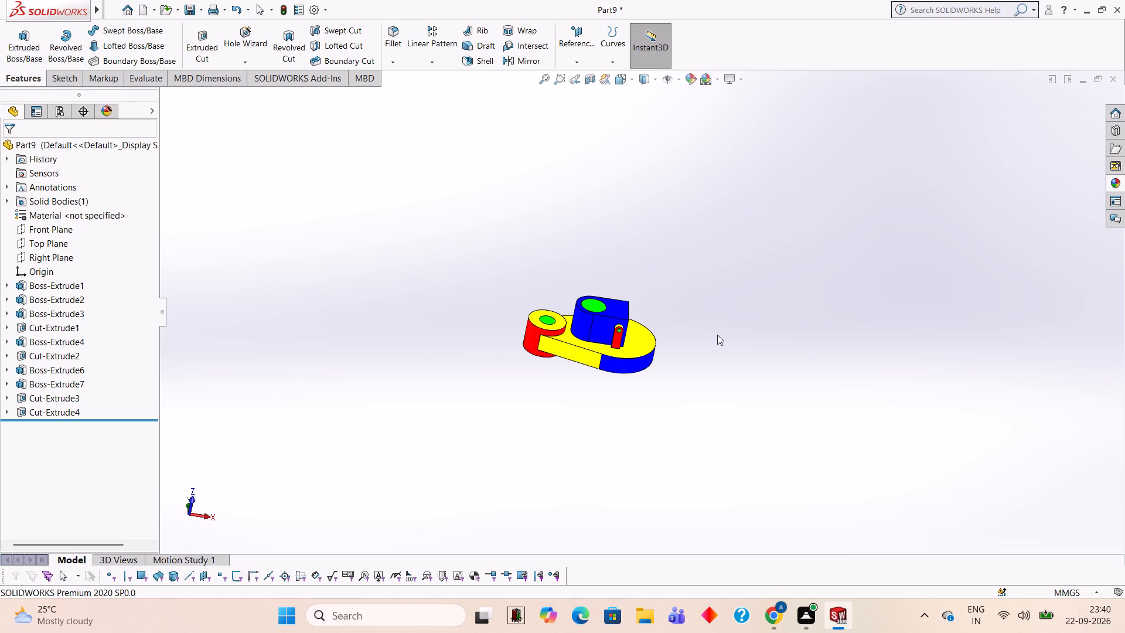
{"action": "scroll", "coordinate": [568, 478], "scroll_direction": "up", "scroll_amount": 1}
{"action": "scroll", "coordinate": [564, 471], "scroll_direction": "down", "scroll_amount": 3}
{"action": "scroll", "coordinate": [746, 122], "scroll_direction": "down", "scroll_amount": 2}
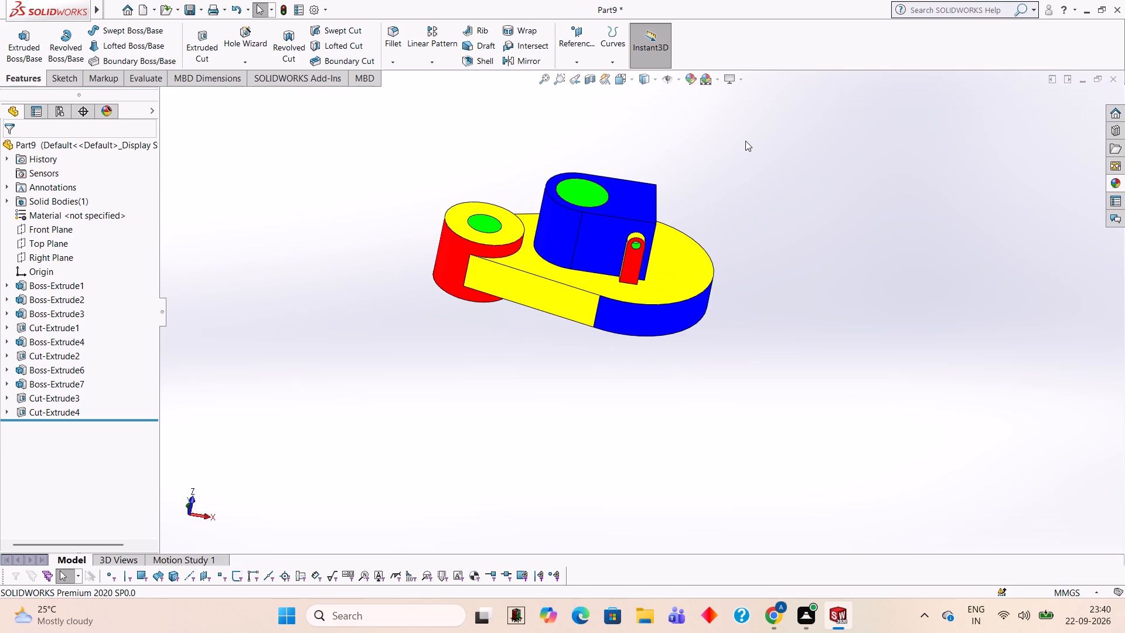
{"action": "scroll", "coordinate": [745, 141], "scroll_direction": "up", "scroll_amount": 1}
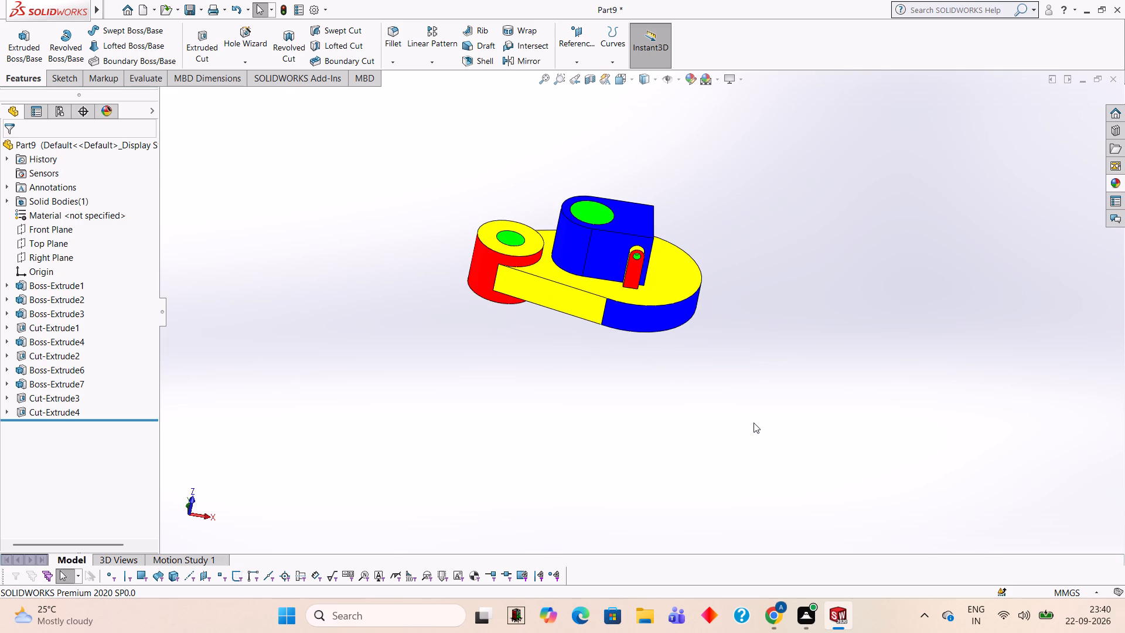
{"action": "middle_click_drag", "start_coordinate": [751, 422], "coordinate": [742, 404]}
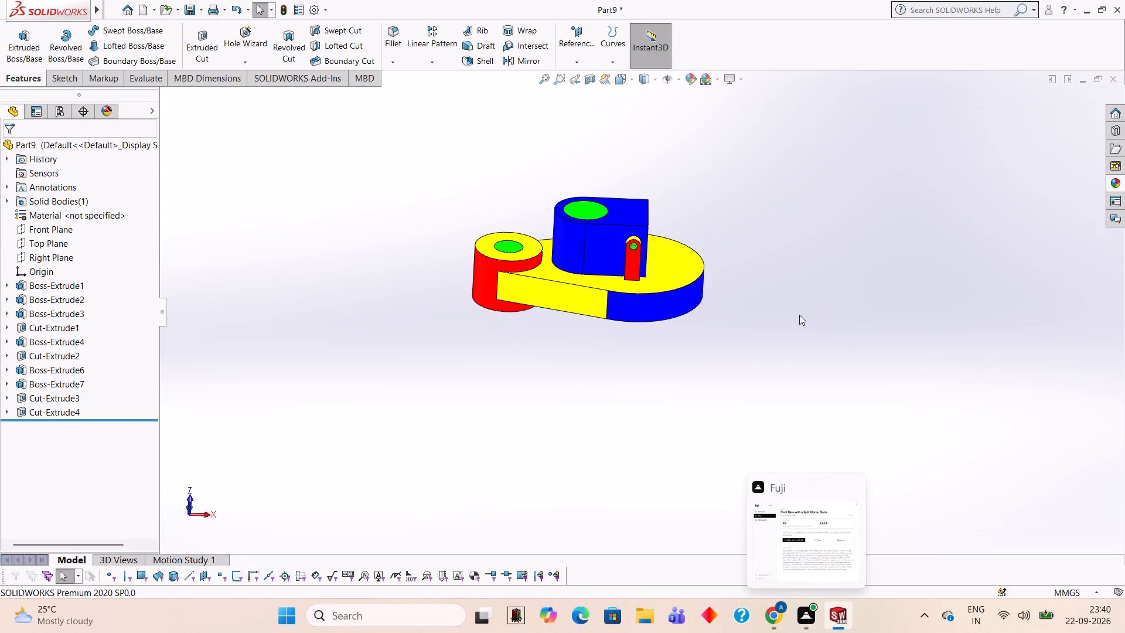
Save the part in the Documents folder under the file name 727272.
{"action": "key", "text": "ctrl+s"}
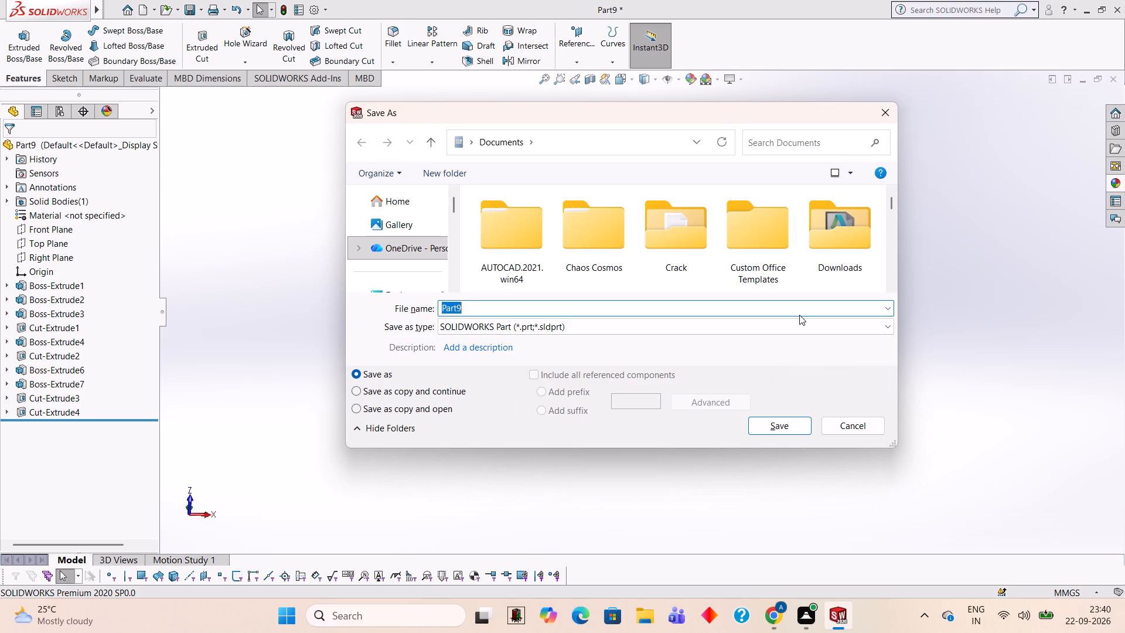
{"action": "key", "text": "6"}
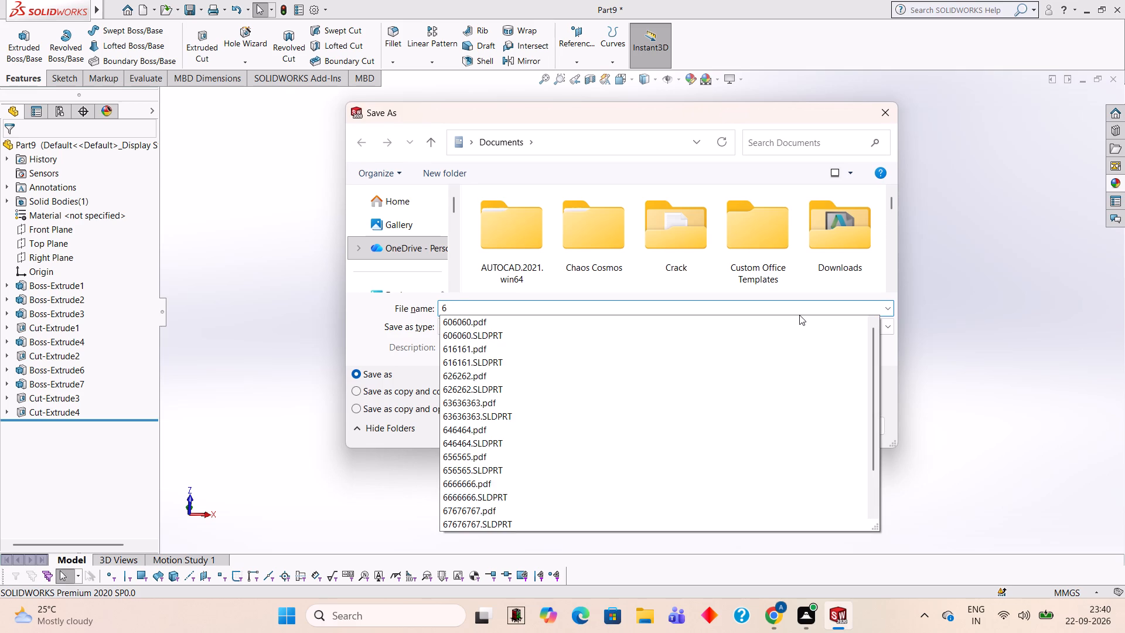
{"action": "key", "text": "BackSpace"}
{"action": "type", "text": "72"}
{"action": "type", "text": "7272"}
{"action": "left_click", "coordinate": [795, 426]}
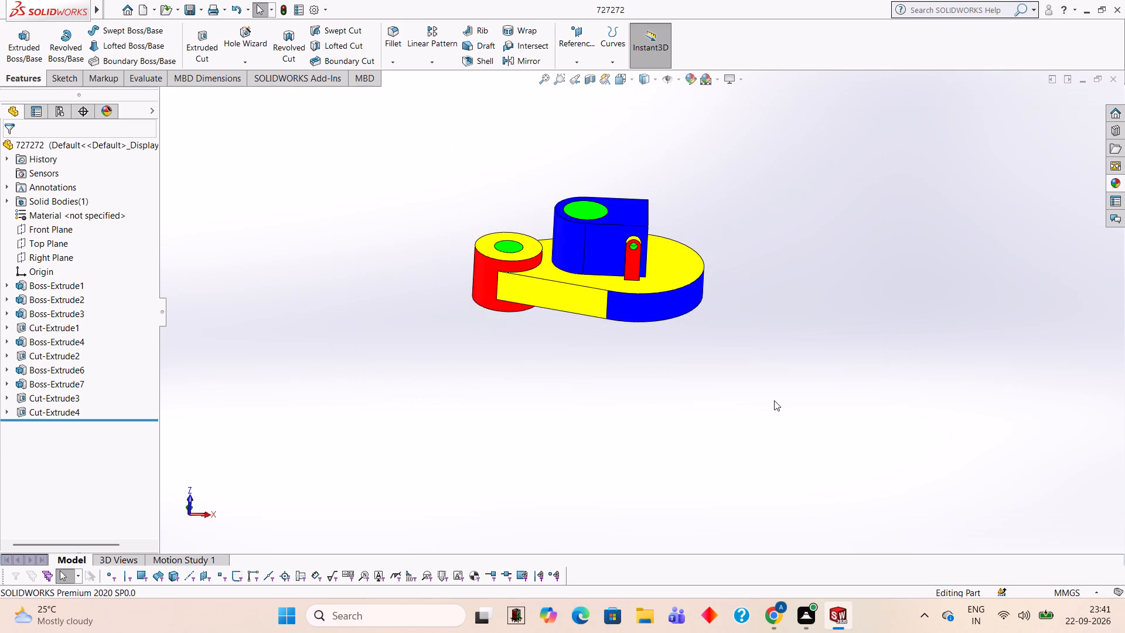
Save a copy of the part as an Adobe PDF named 727272 in the Documents folder.
{"action": "left_click", "coordinate": [119, 11]}
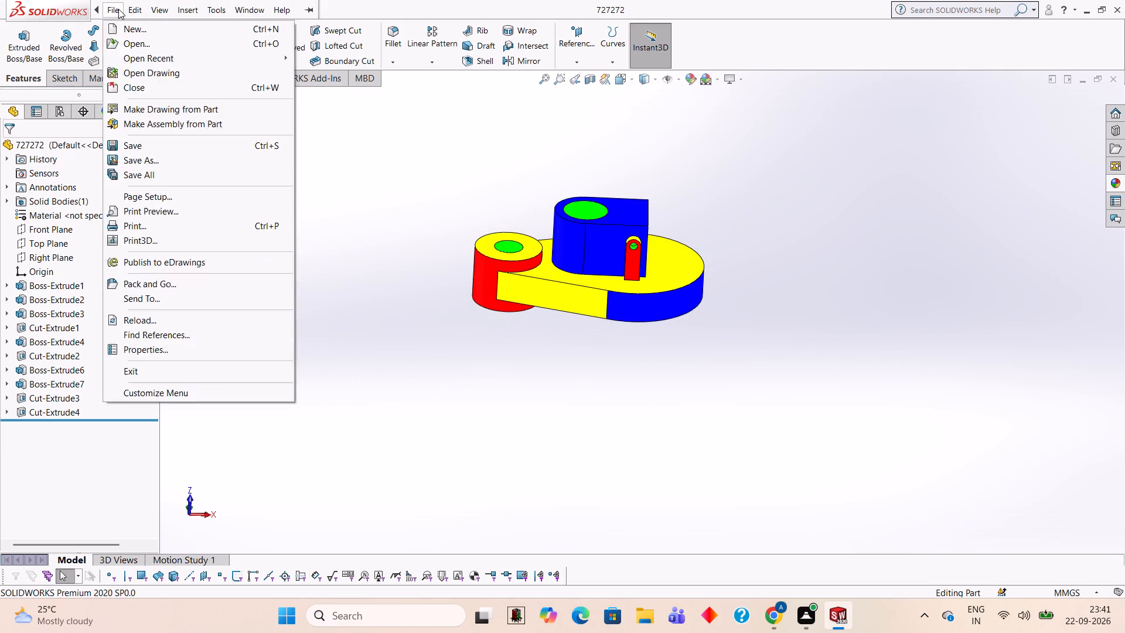
{"action": "left_click", "coordinate": [192, 11]}
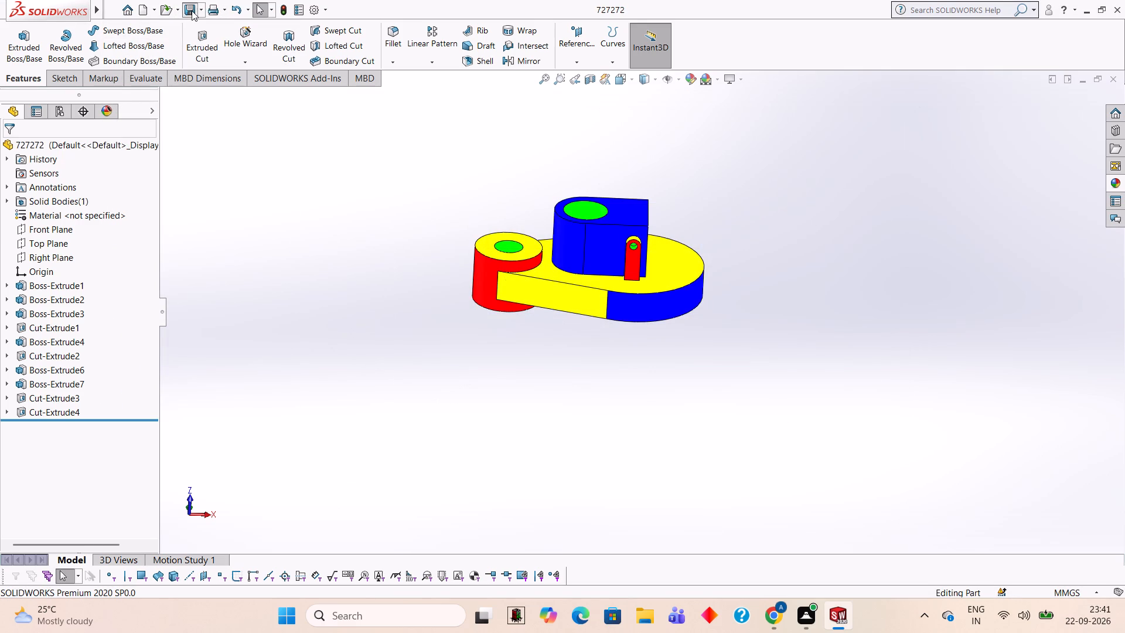
{"action": "left_click", "coordinate": [202, 14]}
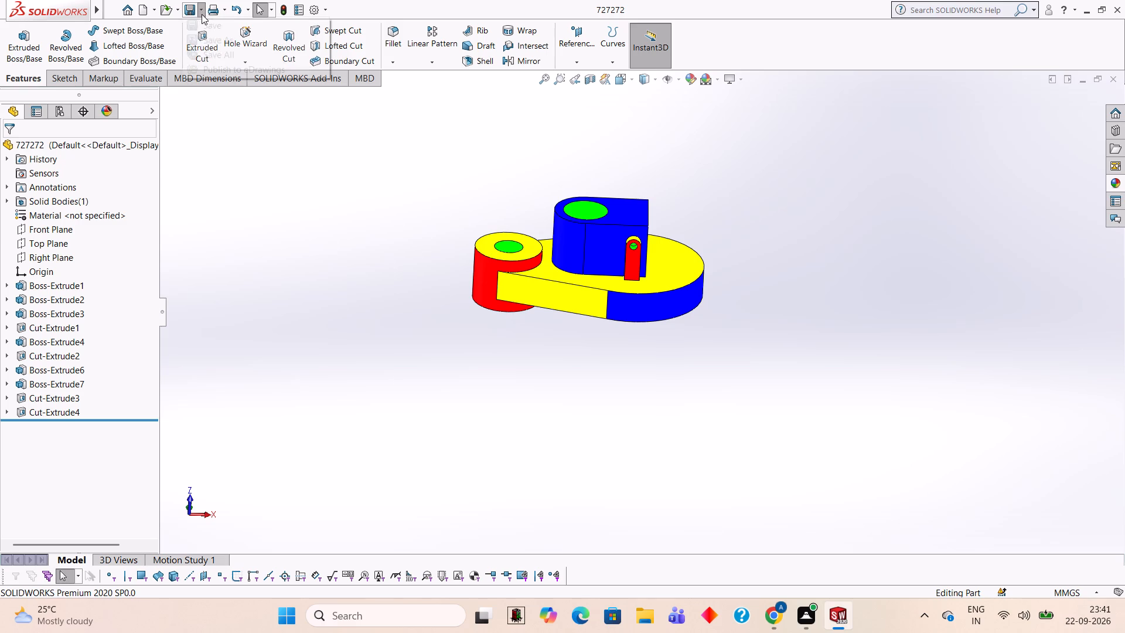
{"action": "left_click", "coordinate": [208, 39]}
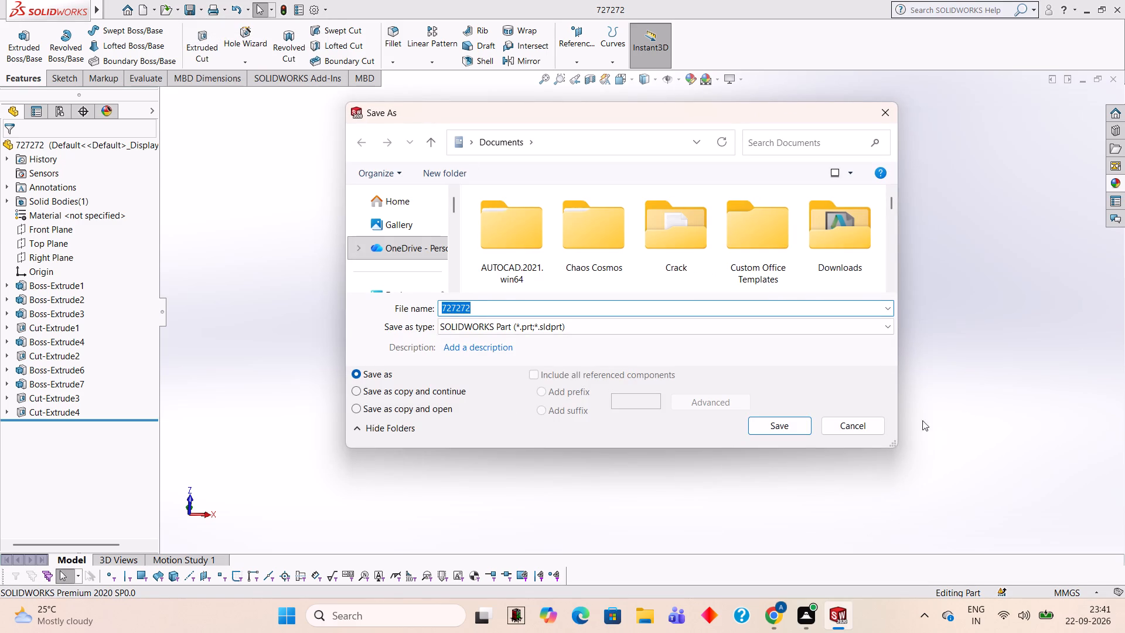
{"action": "left_click", "coordinate": [743, 333]}
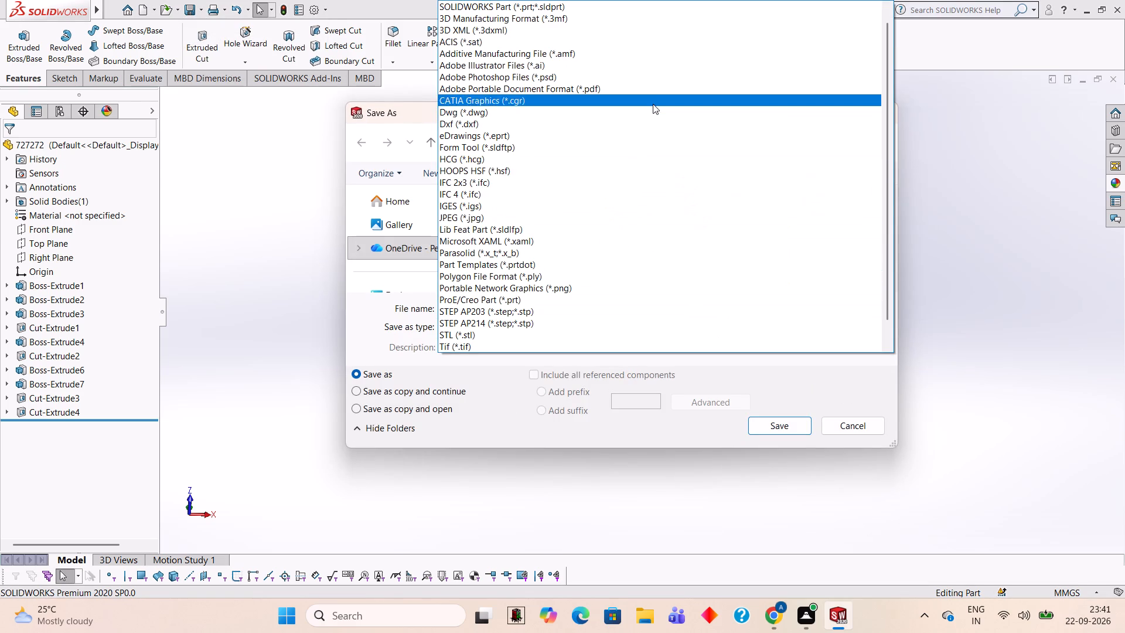
{"action": "left_click", "coordinate": [646, 86]}
{"action": "left_click", "coordinate": [776, 452]}
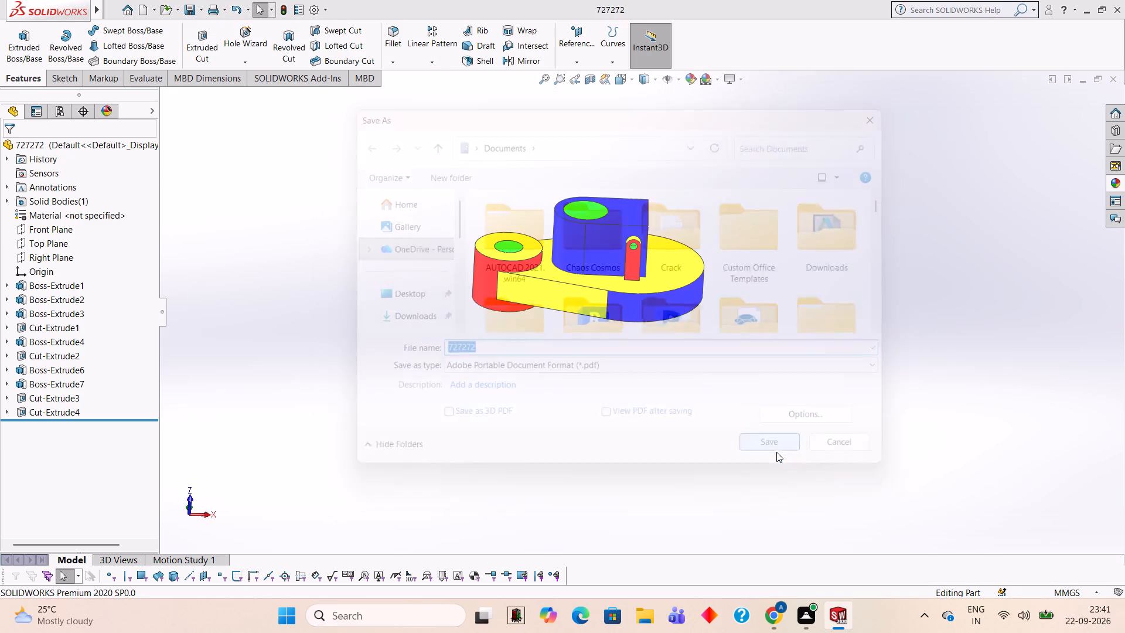